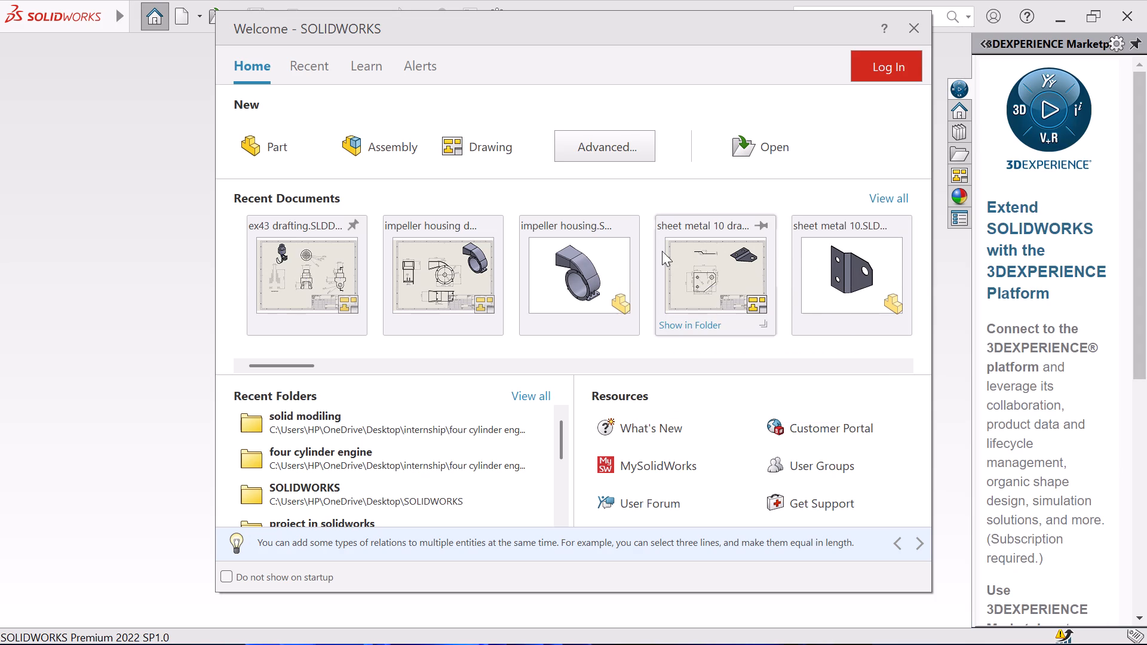
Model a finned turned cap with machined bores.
Create a new part and start a sketch on the Front Plane.
click(287, 149)
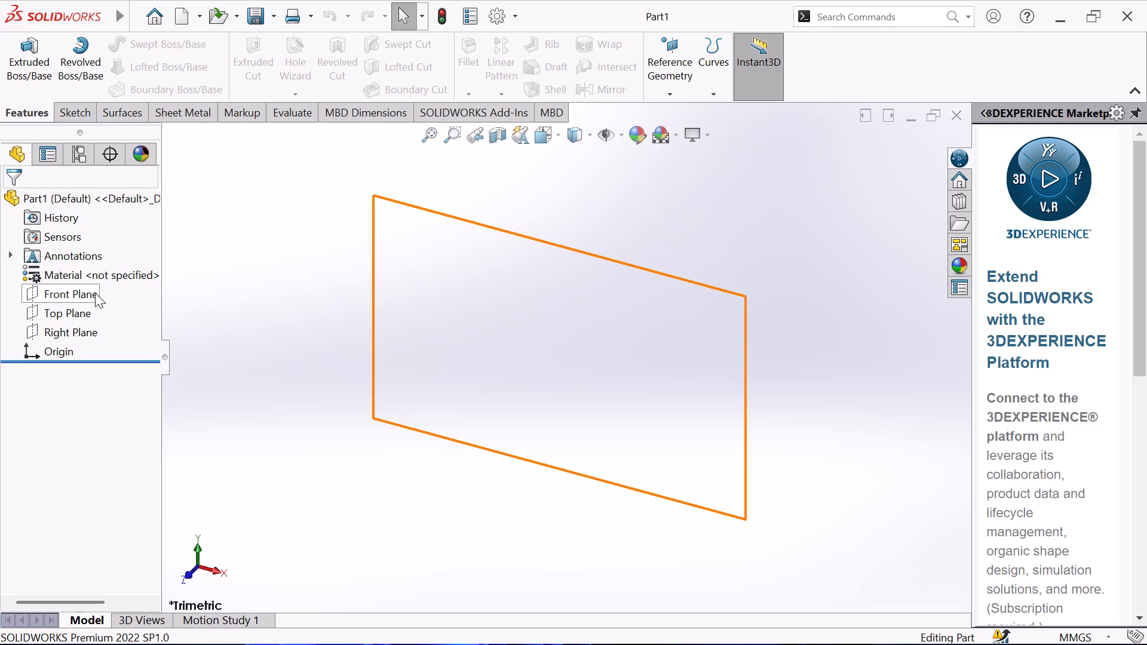
click(74, 298)
click(70, 115)
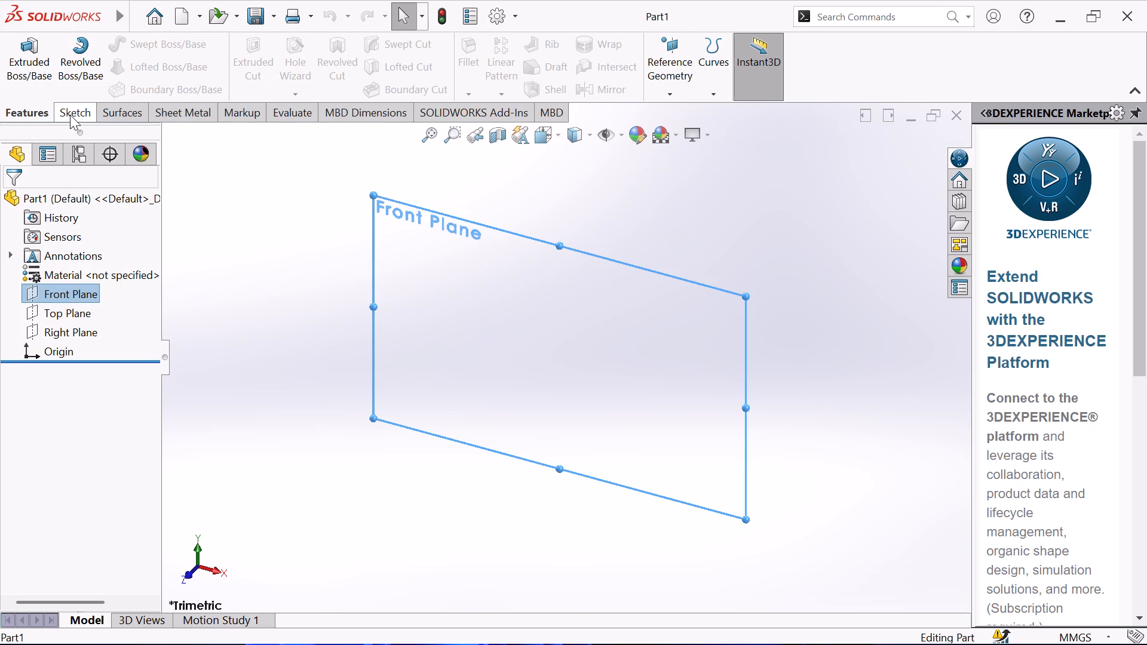
click(13, 43)
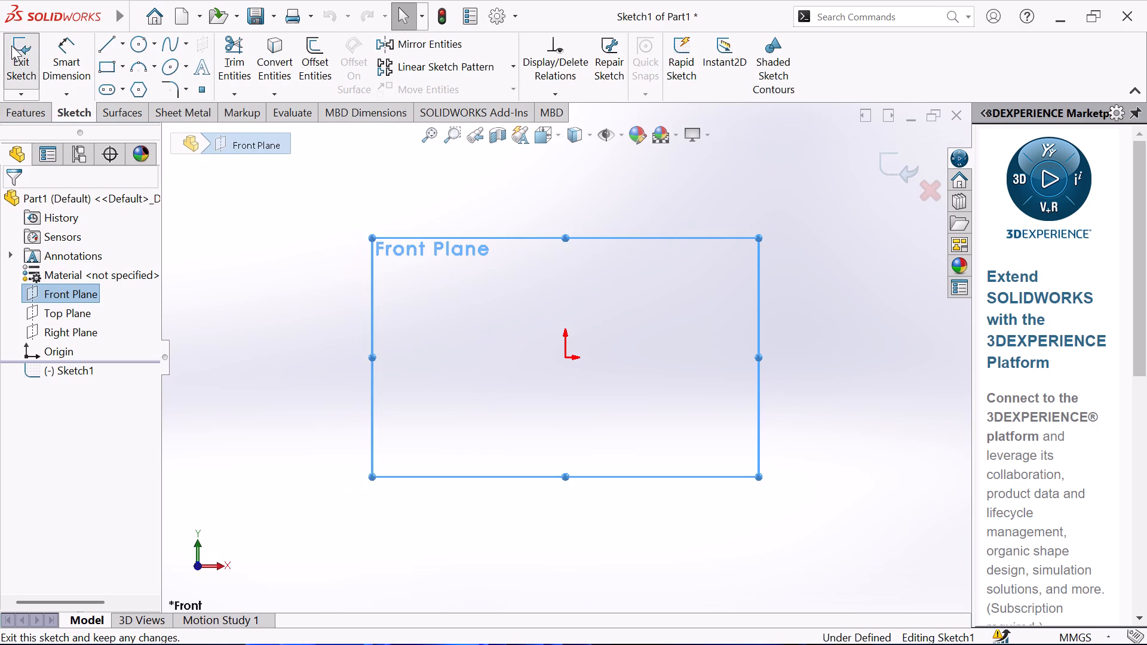
Sketch a horizontal centerline about 345 mm long passing through the origin.
click(122, 47)
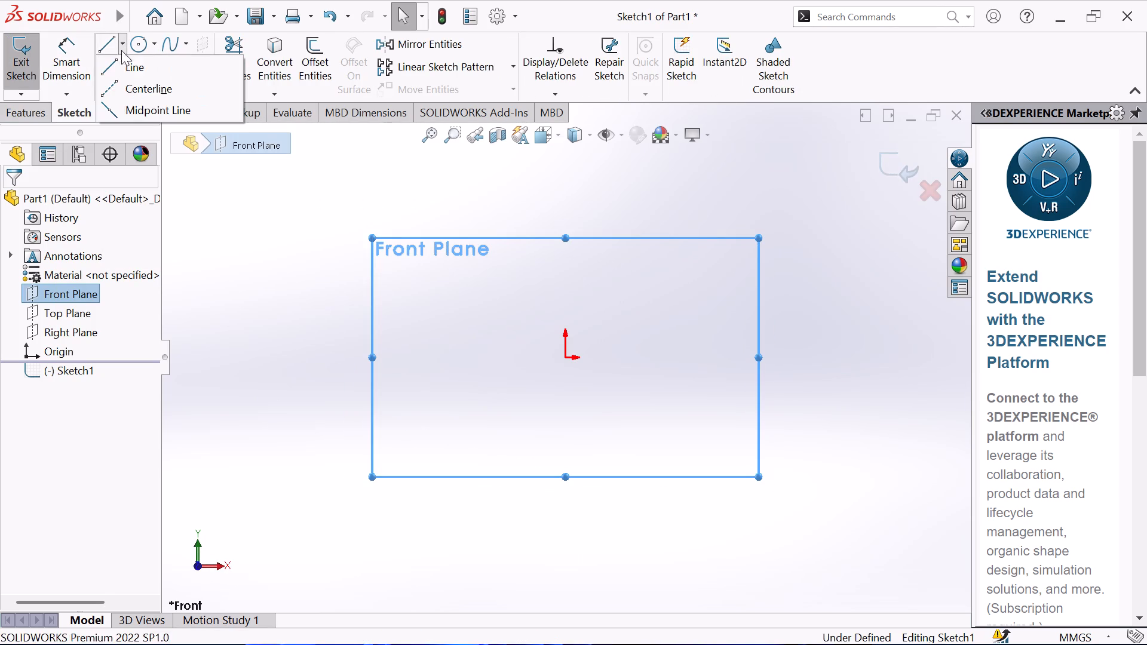
click(106, 86)
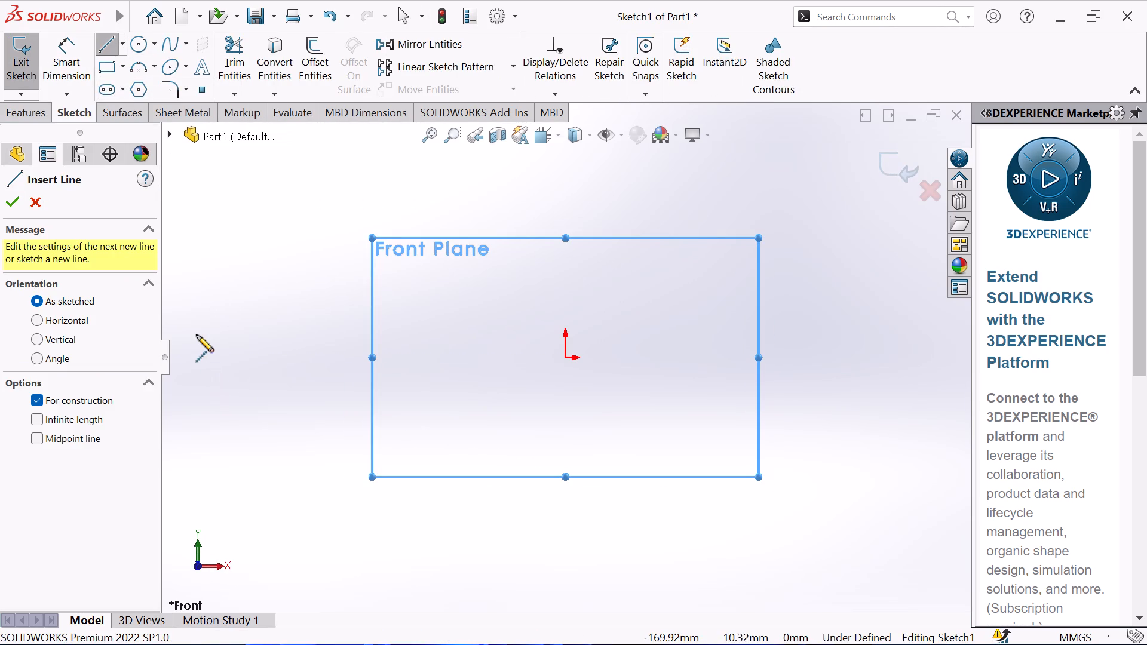
click(197, 355)
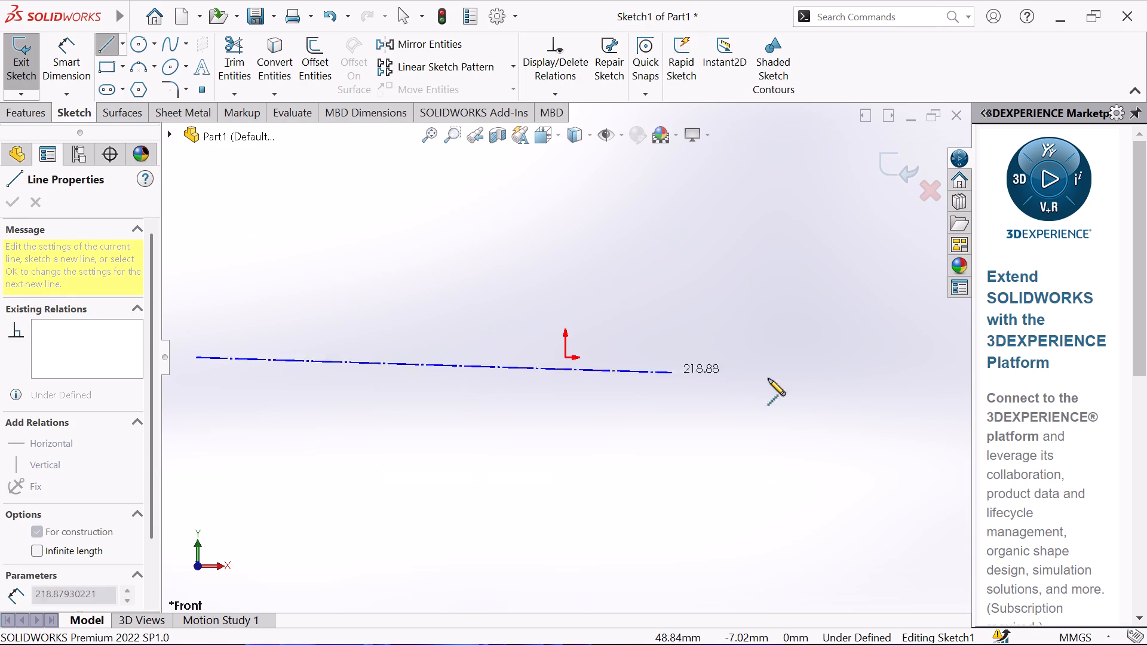
click(946, 357)
right_click(933, 337)
click(967, 351)
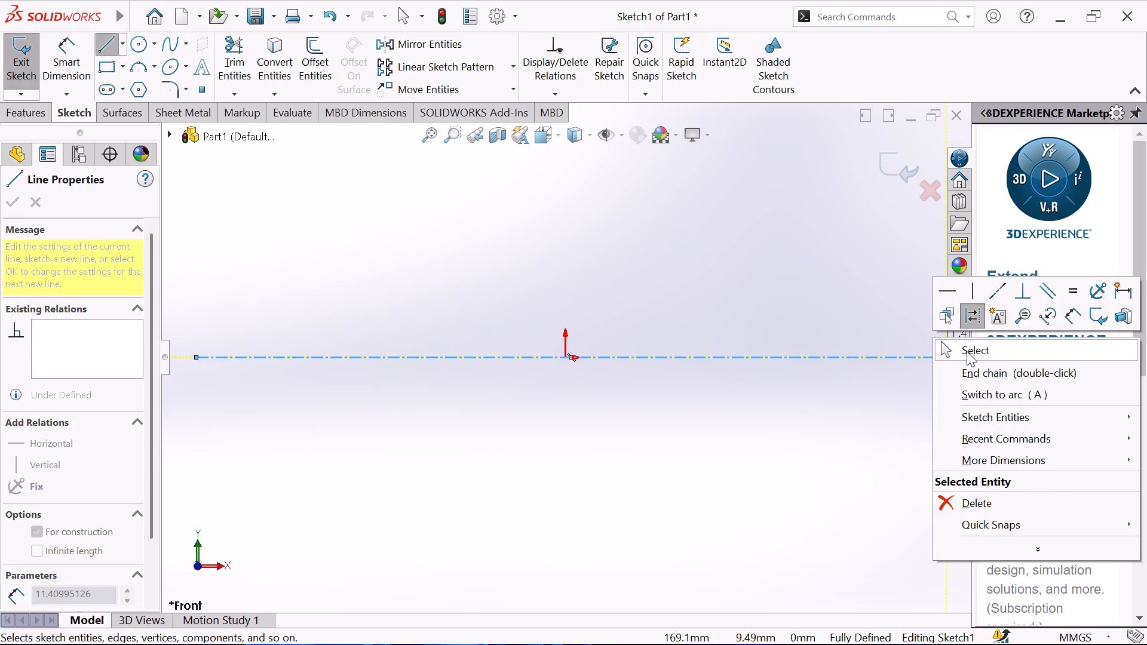
Sketch a vertical centerline about 201 mm long passing through the origin.
click(123, 45)
click(115, 91)
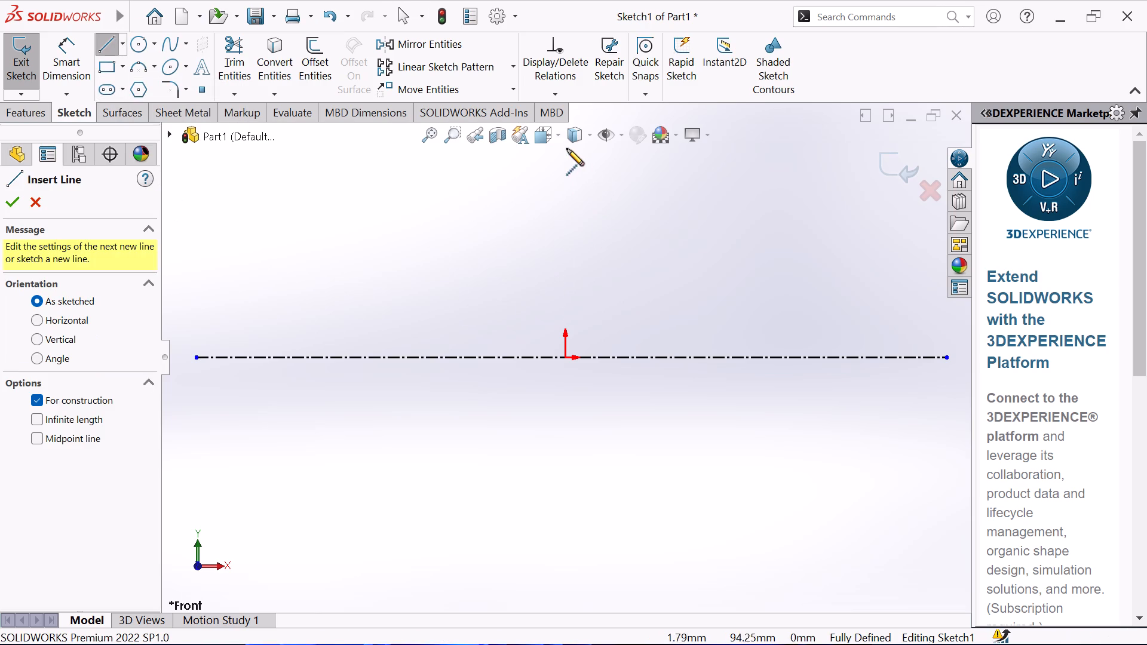
click(566, 154)
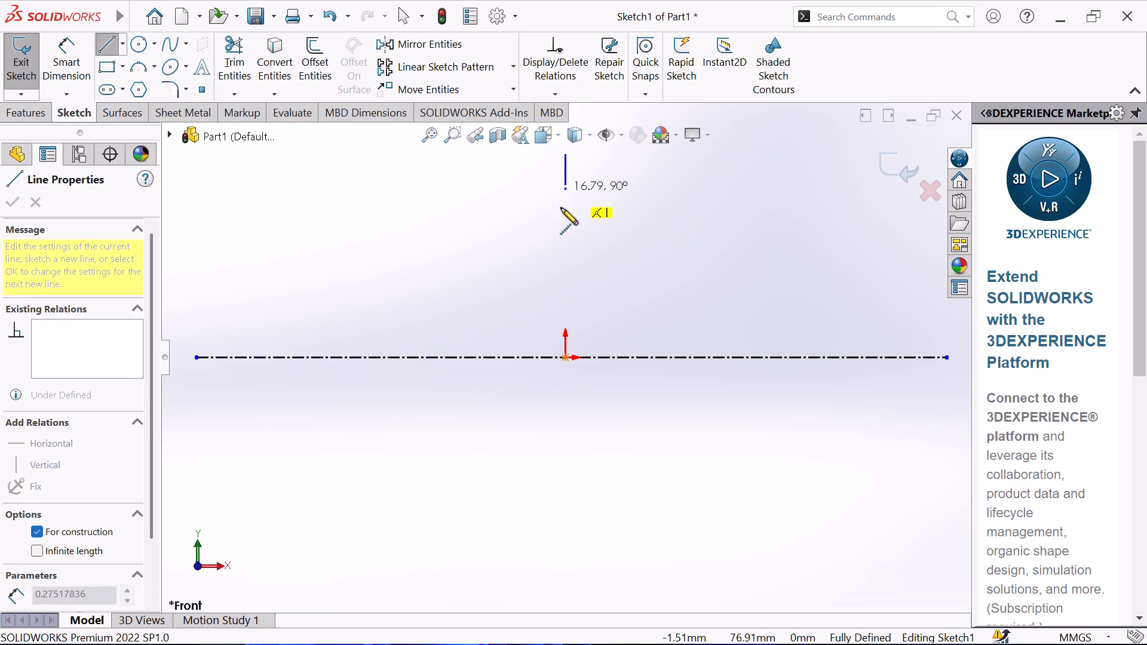
click(566, 592)
right_click(670, 454)
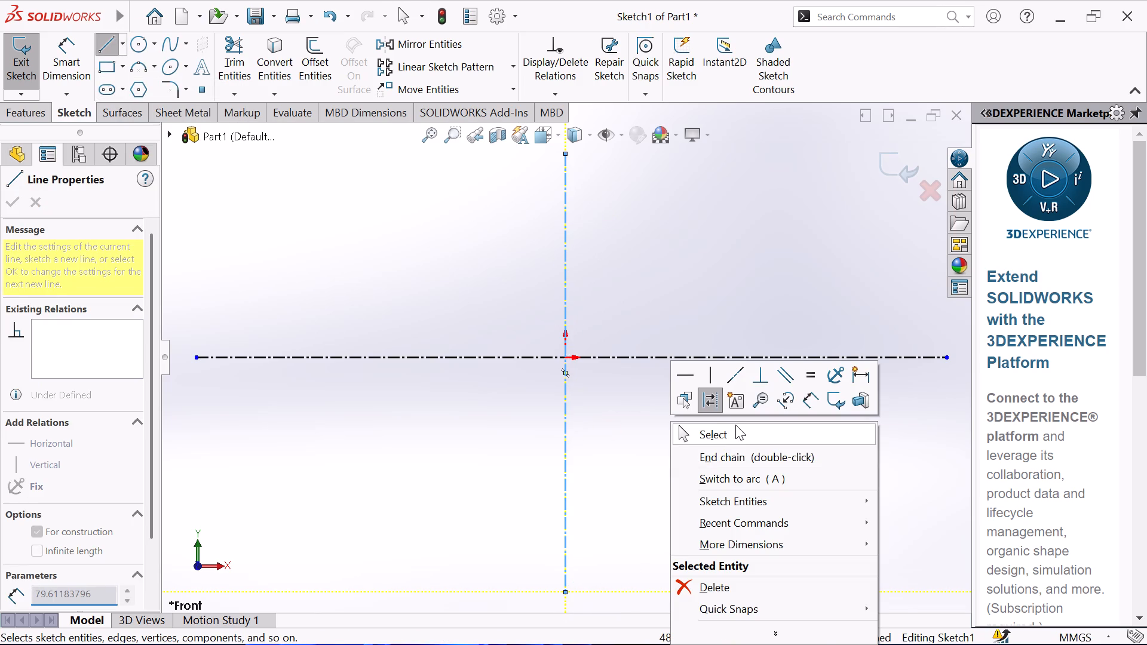
click(734, 434)
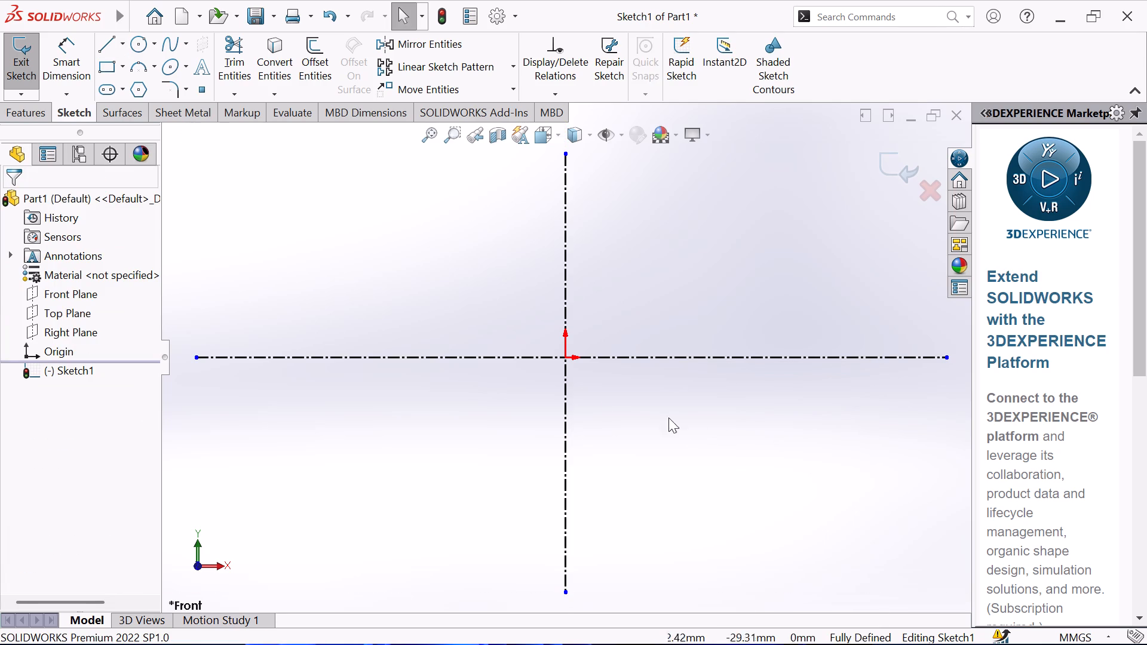
Sketch a line chain from the upper vertical centerline: a horizontal segment about 20 mm long, a downward diagonal and a vertical segment.
scroll(600, 397, up, 1)
scroll(526, 338, down, 1)
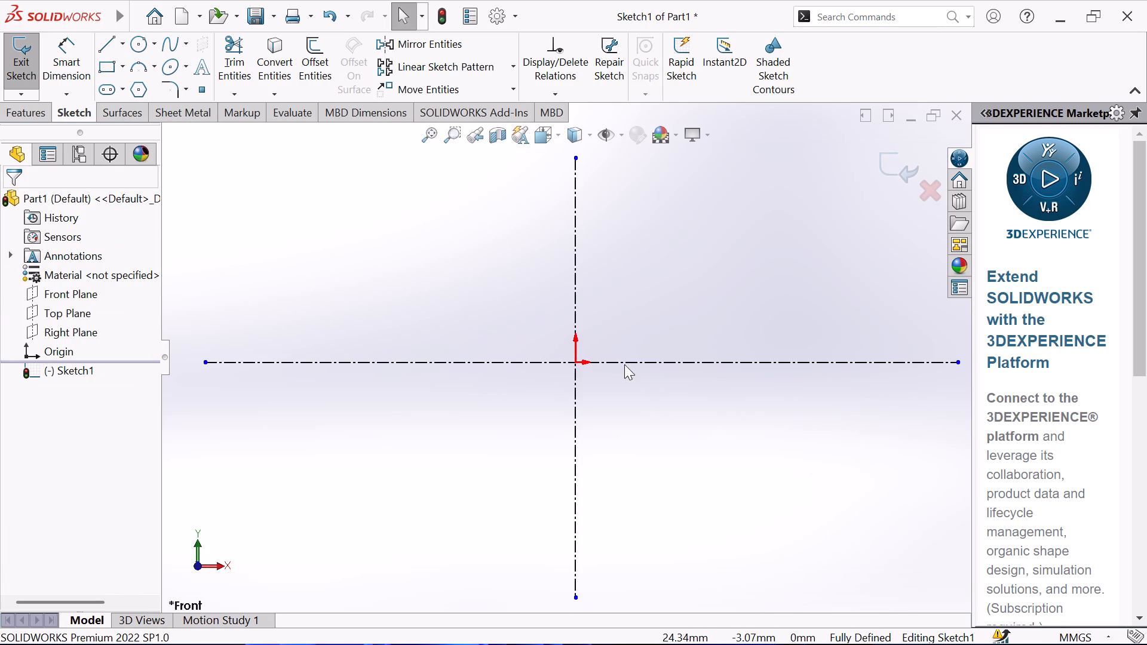
click(109, 50)
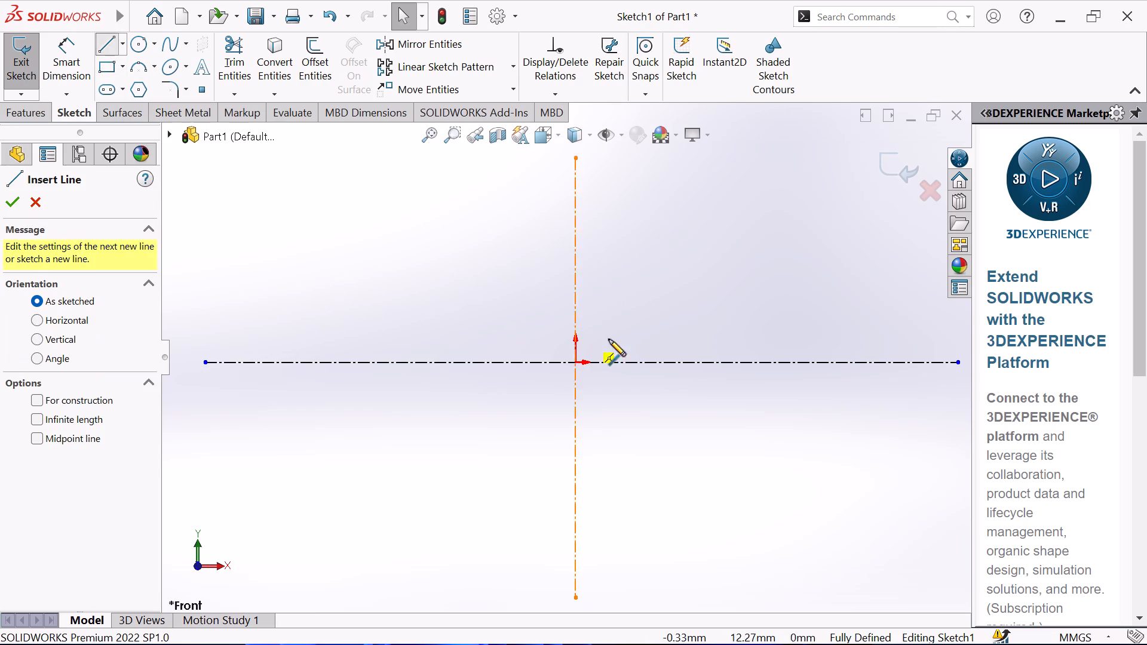
click(577, 216)
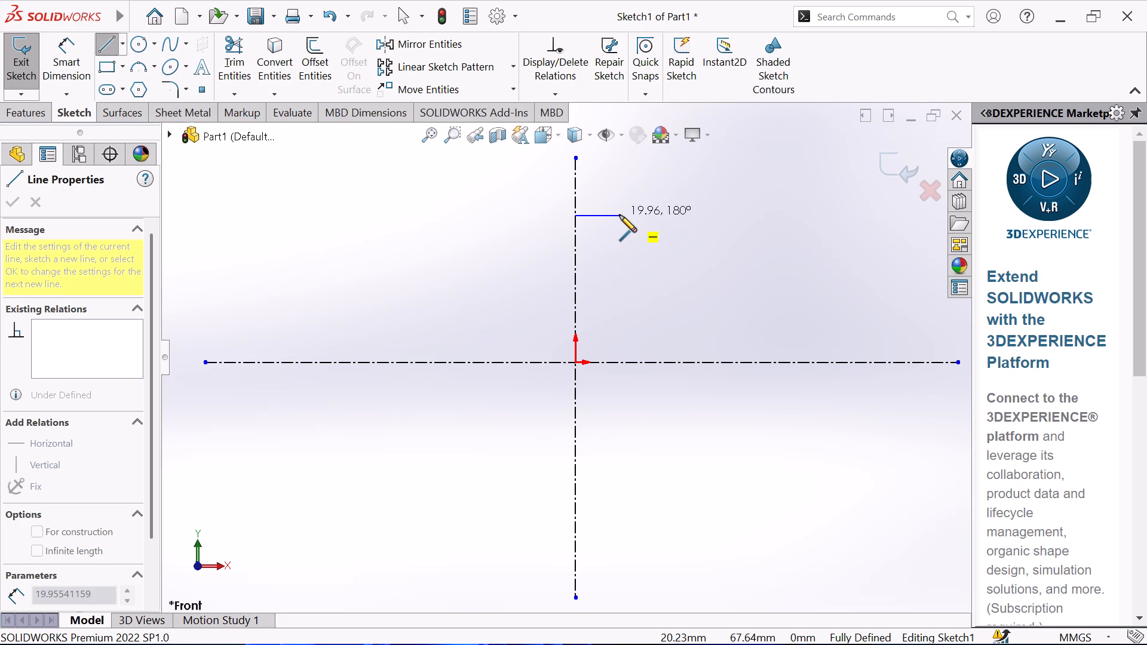
click(619, 215)
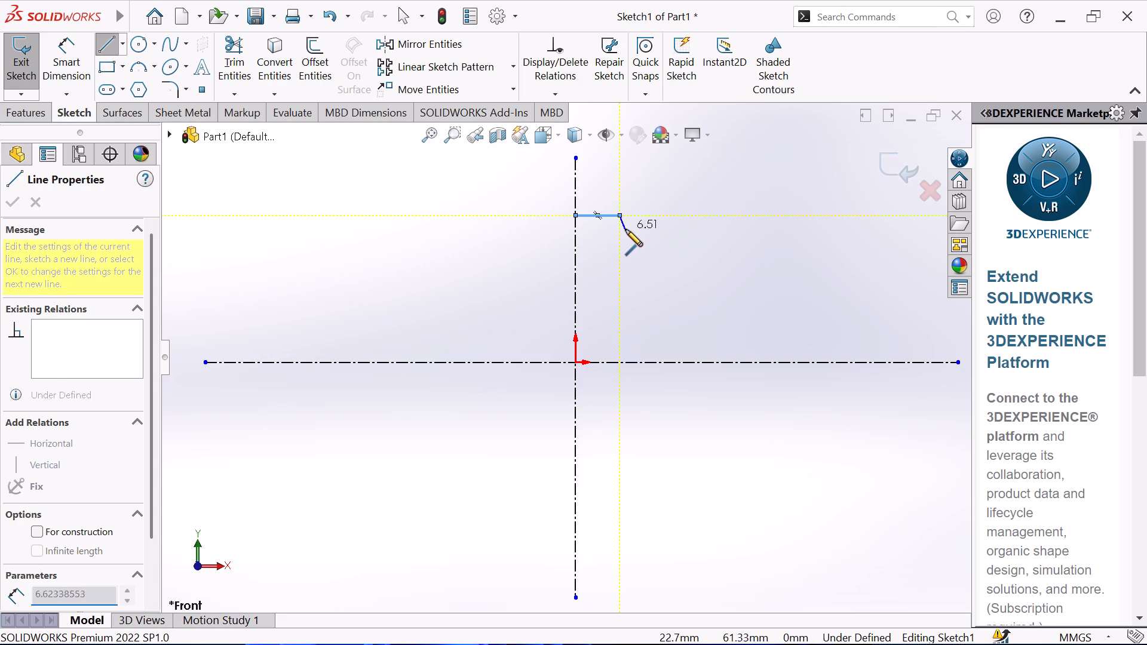
click(651, 248)
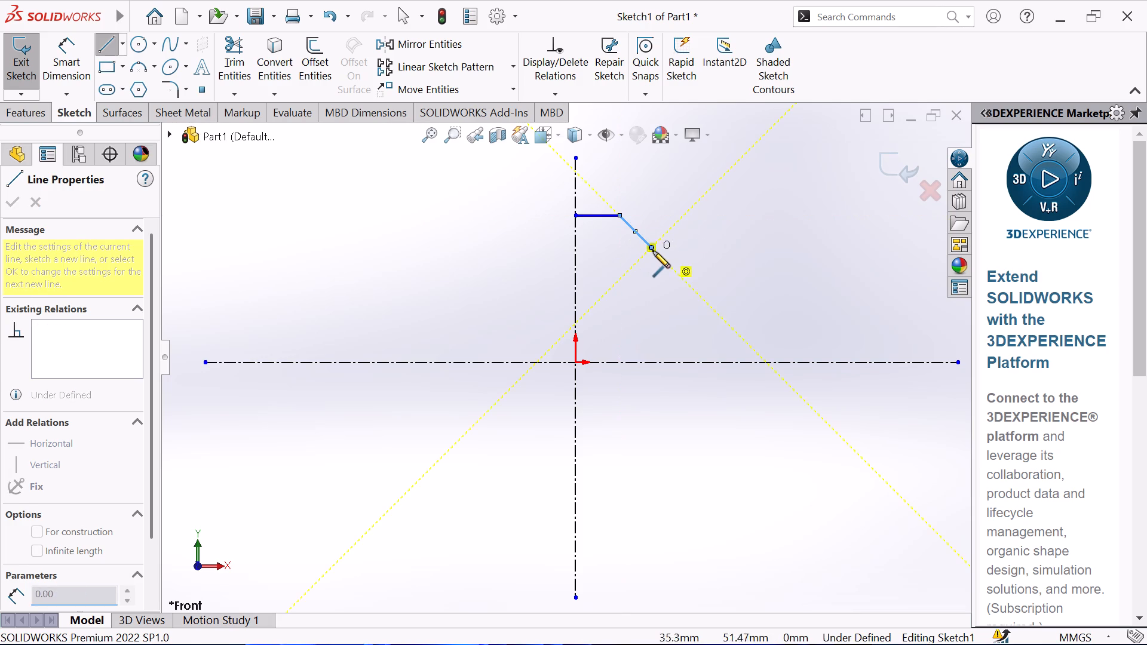
click(653, 327)
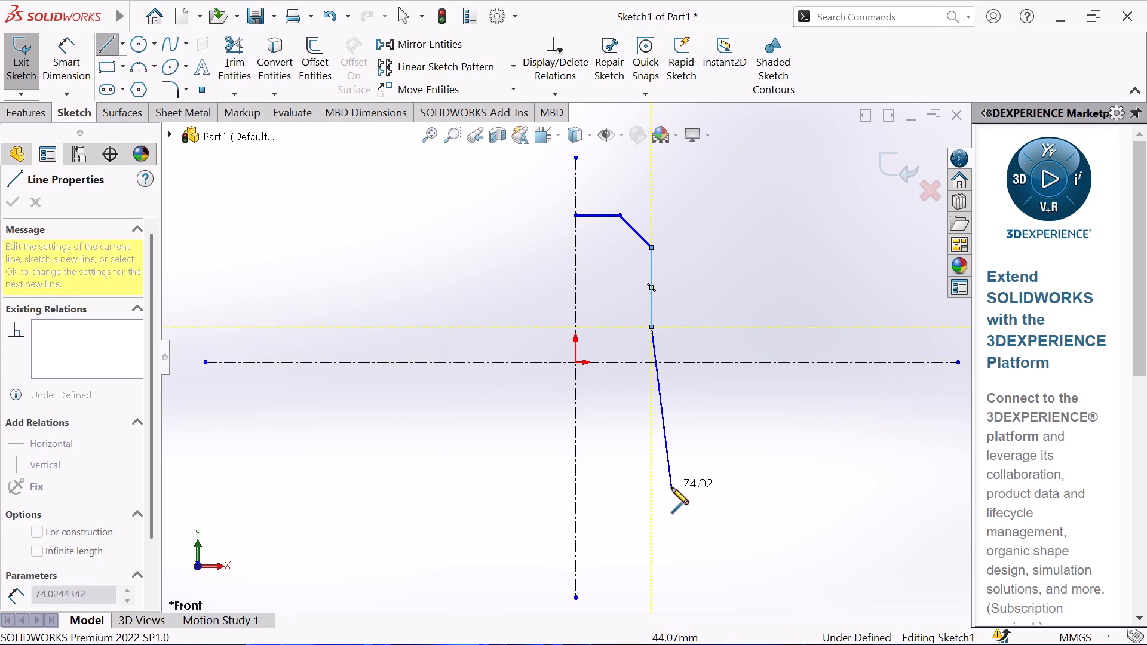
key(Escape)
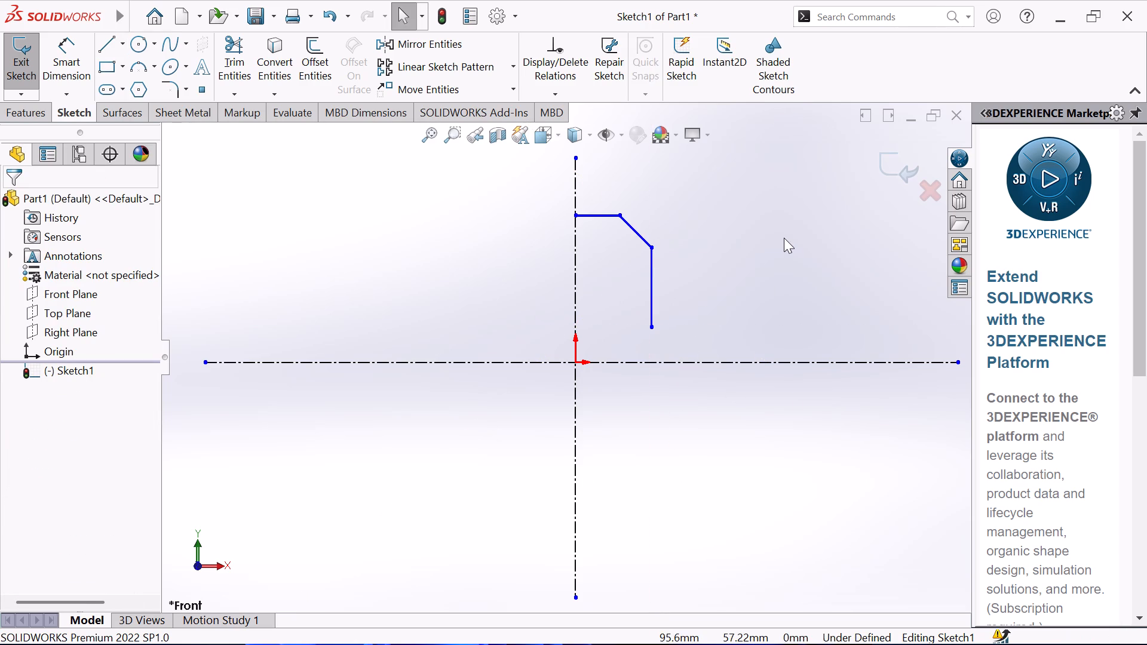
Trim away the vertical and diagonal segments, keeping only the horizontal line at the vertical centerline.
scroll(628, 426, up, 1)
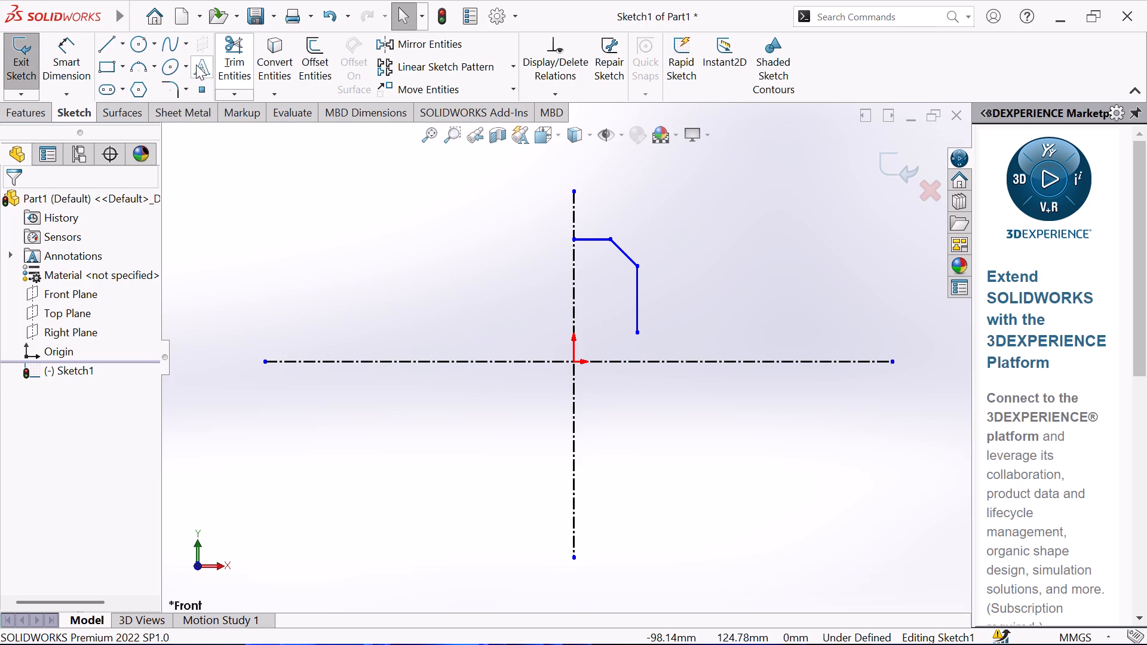
click(225, 45)
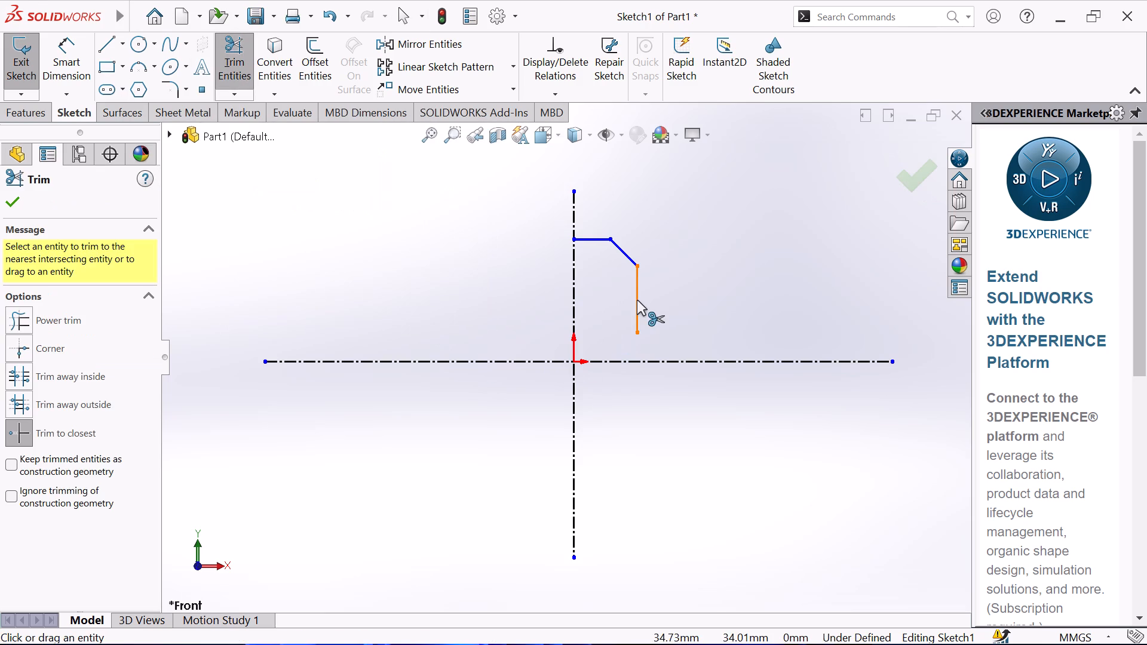
click(637, 300)
click(622, 259)
click(626, 257)
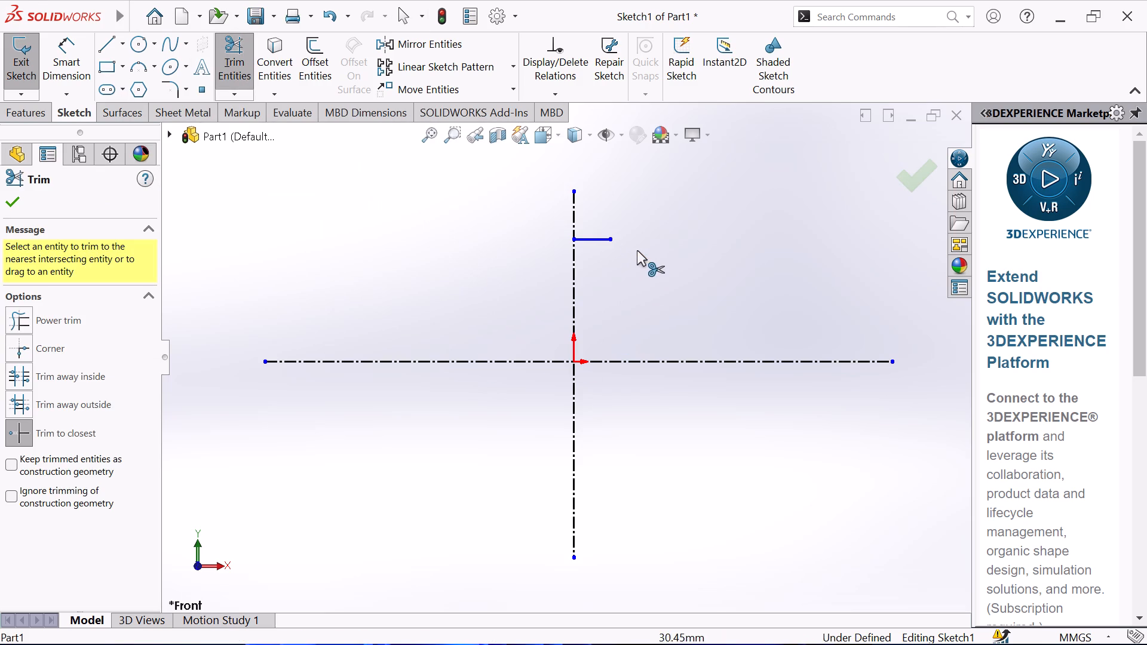
right_click(649, 242)
click(686, 301)
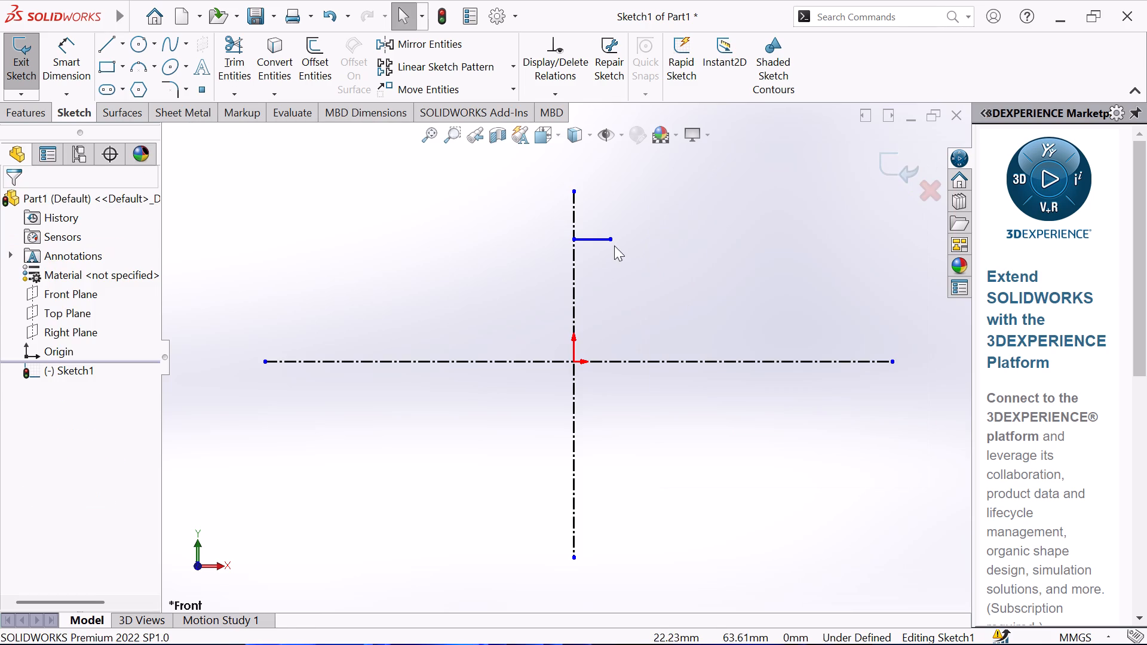
Stretch the horizontal line's free end to about X 53 mm, Y 69 mm, keeping the line horizontal.
drag(612, 241, 642, 240)
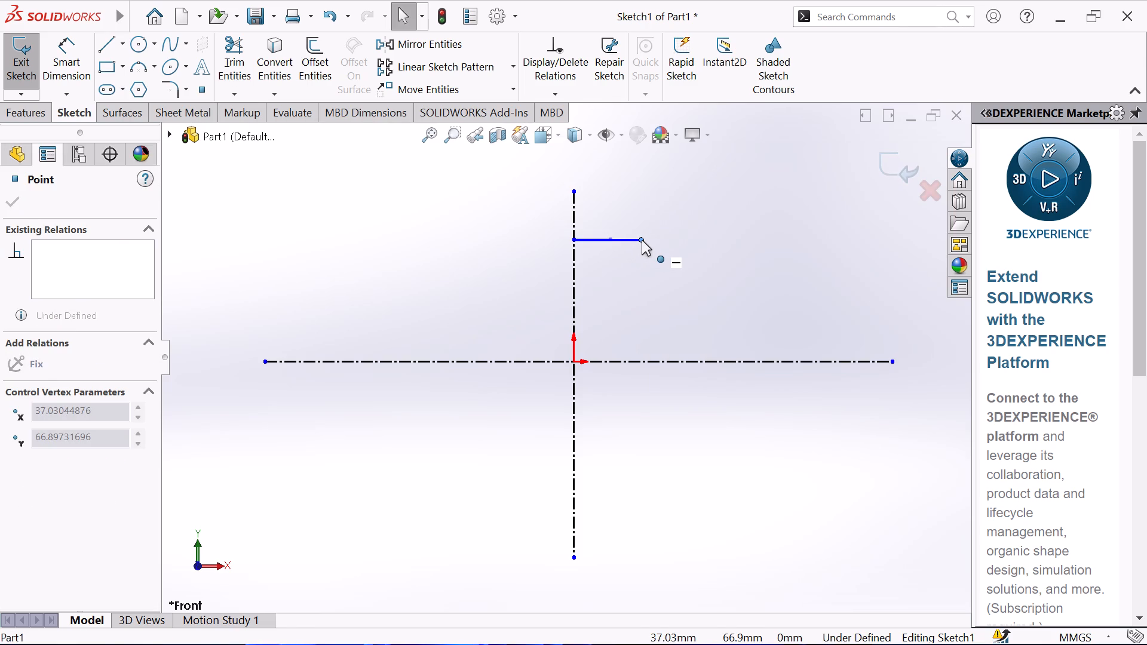
drag(642, 240, 670, 236)
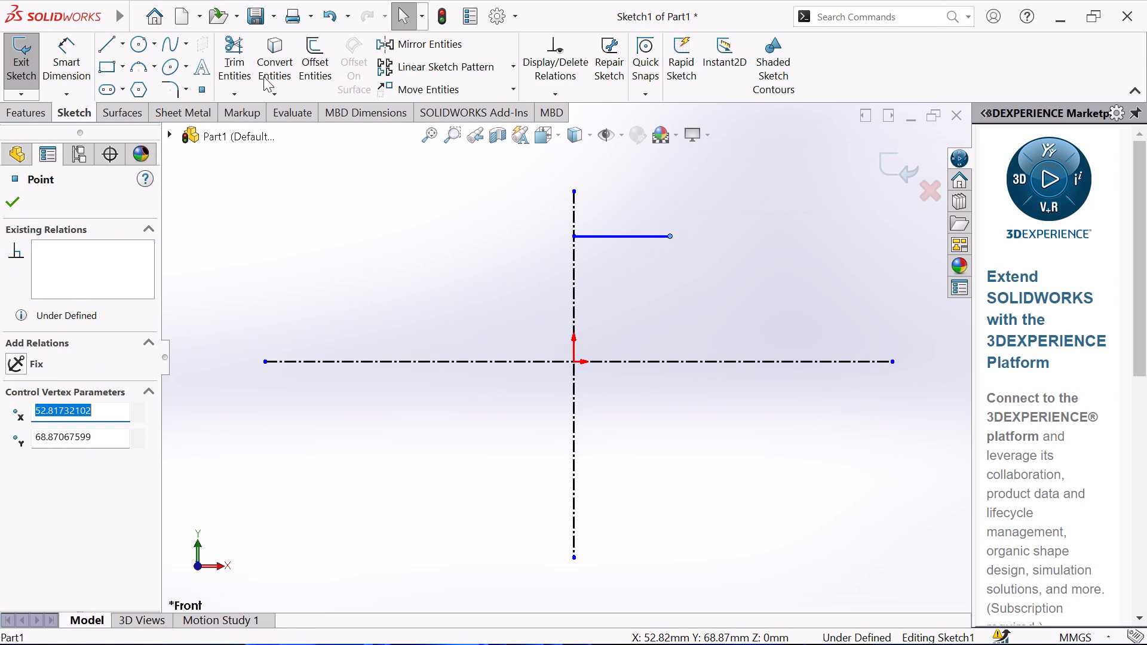
click(13, 202)
From the line's free end, sketch a vertical line about 18 mm down and a horizontal line about 31 mm back toward the centerline.
click(106, 38)
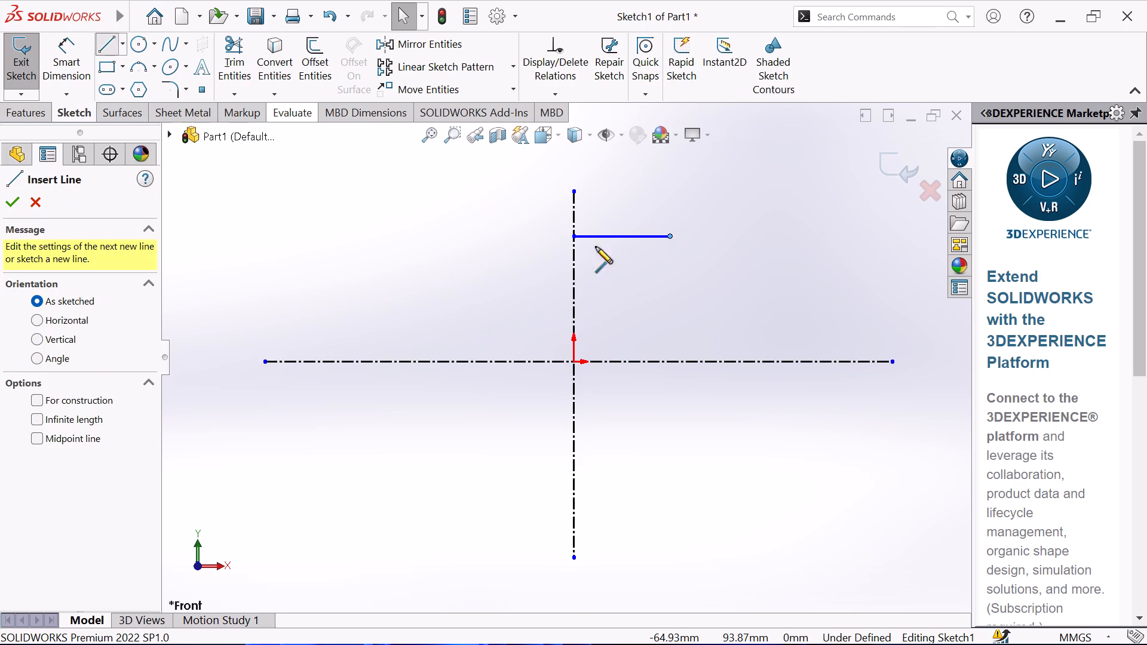
click(670, 234)
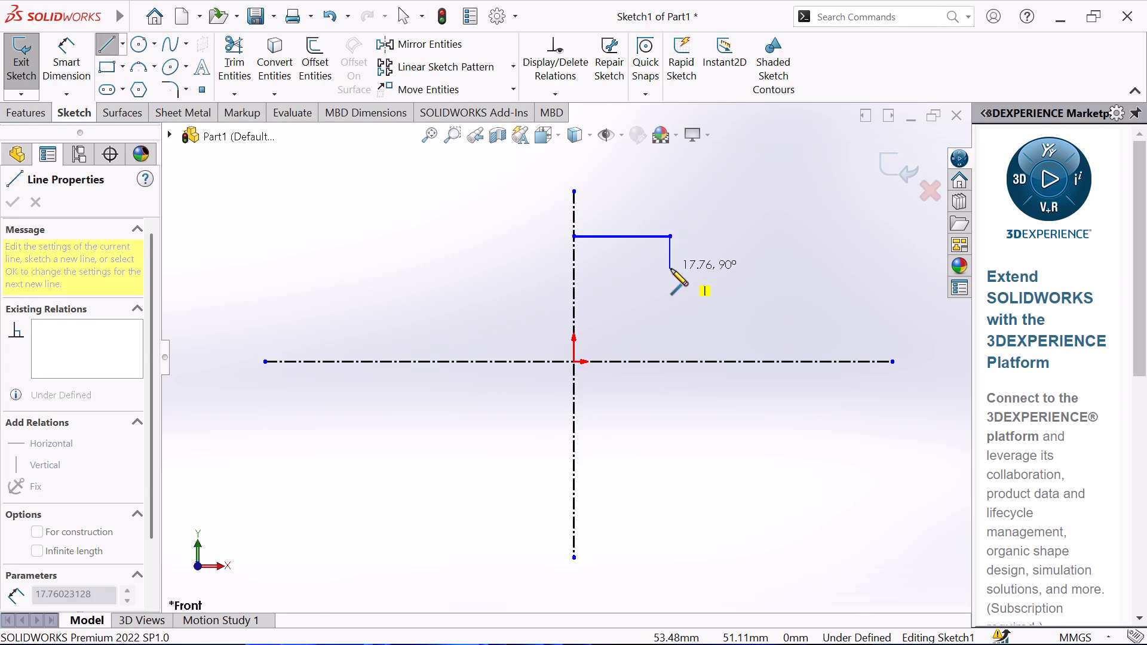
click(671, 269)
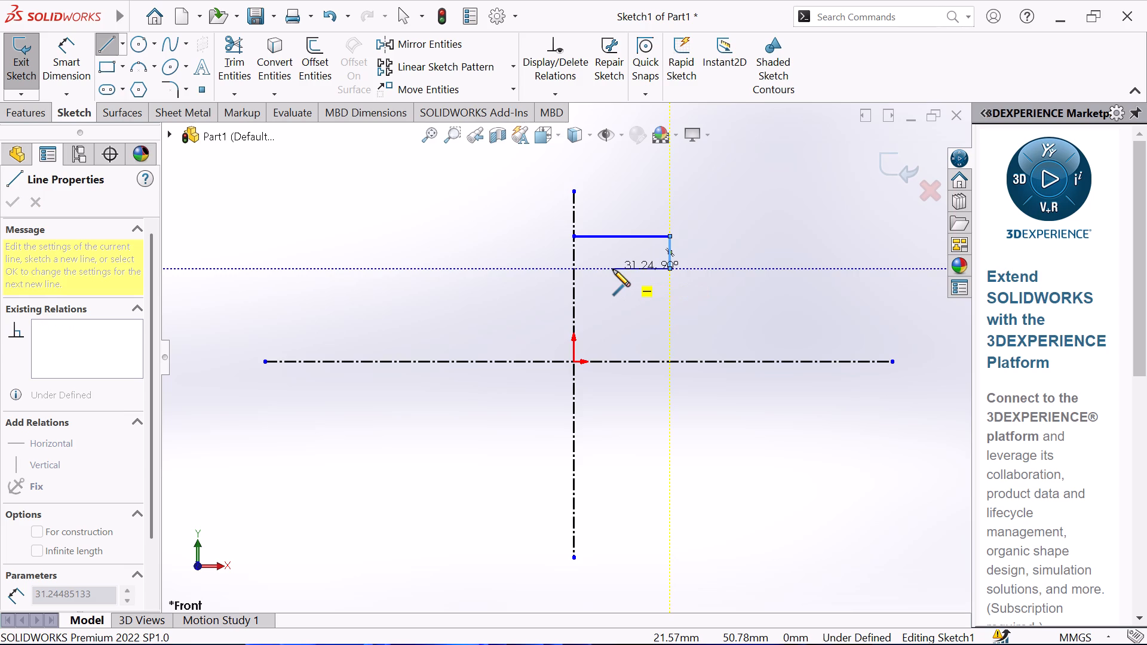
click(613, 269)
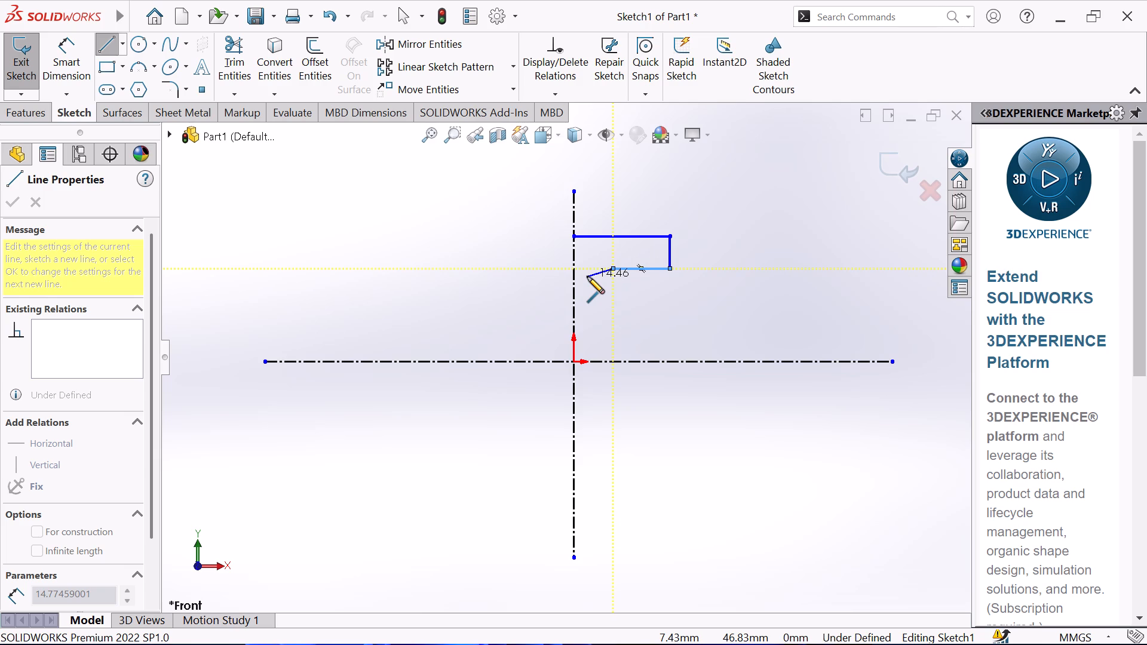
right_click(587, 277)
click(642, 293)
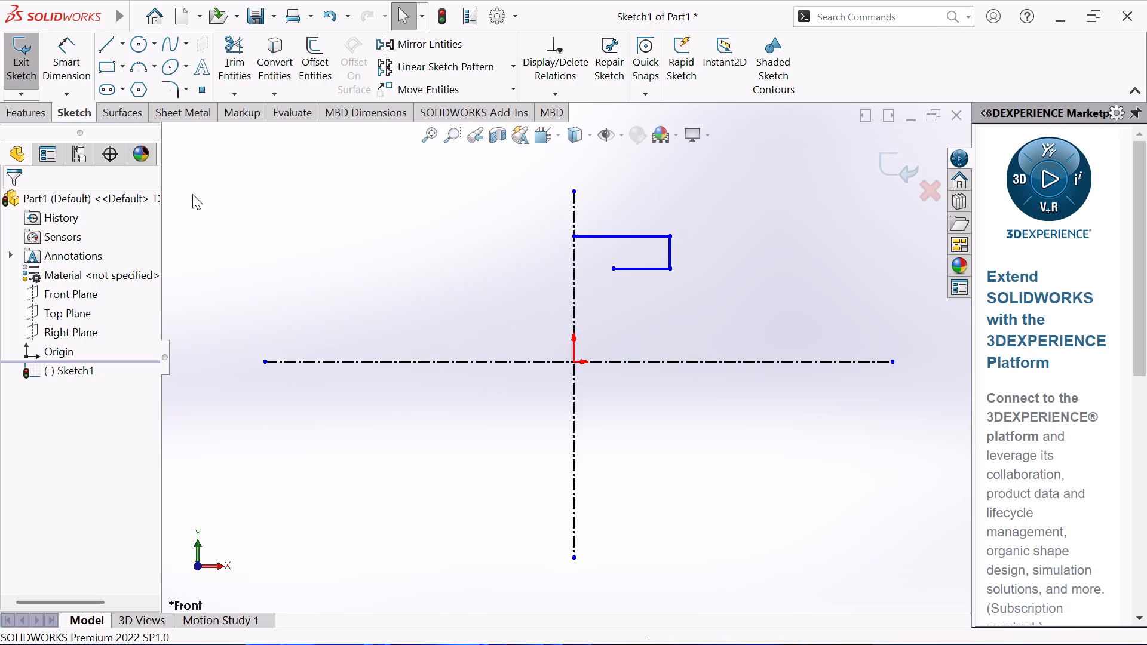
Dimension the top horizontal line to 20 mm.
click(73, 72)
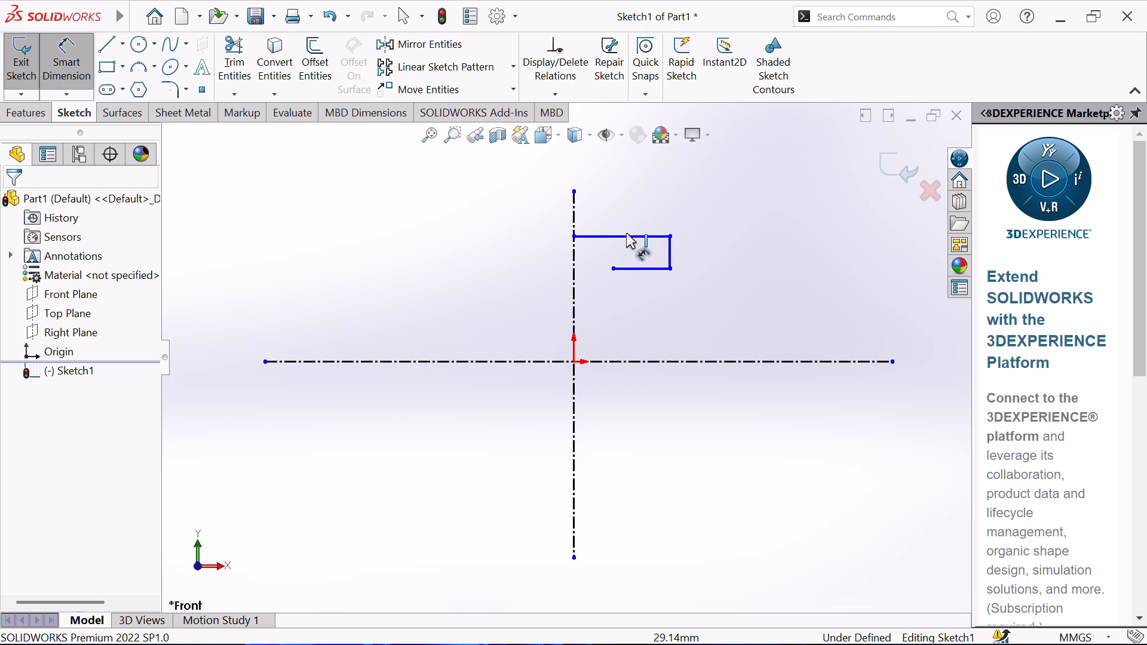
click(624, 234)
click(621, 191)
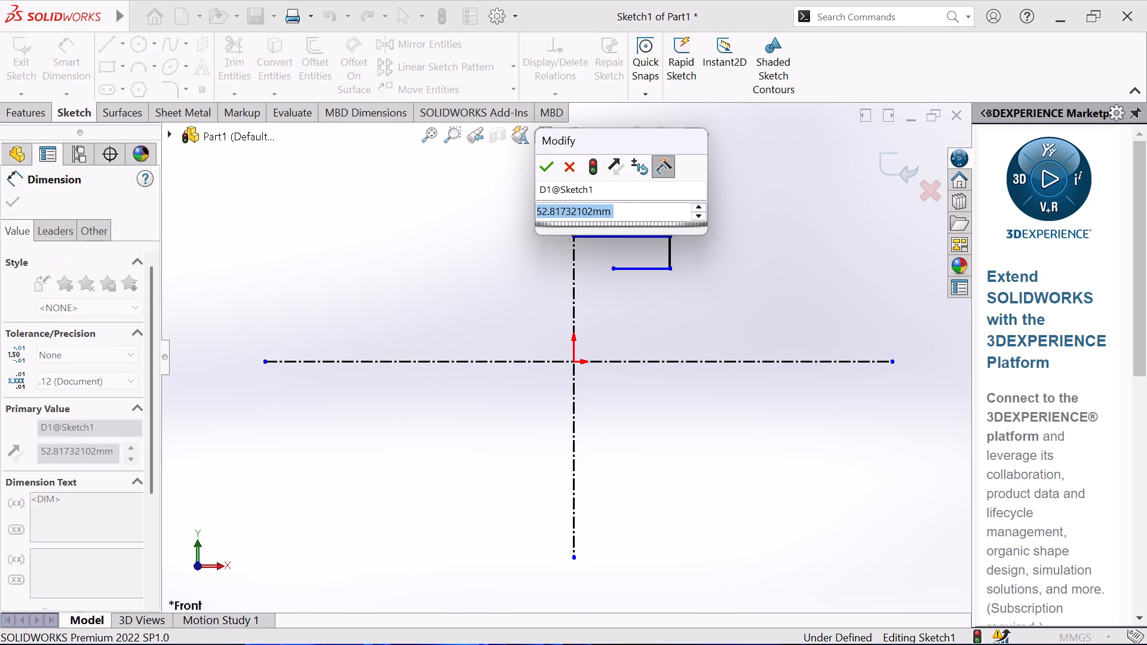
key(2)
key(0)
key(Return)
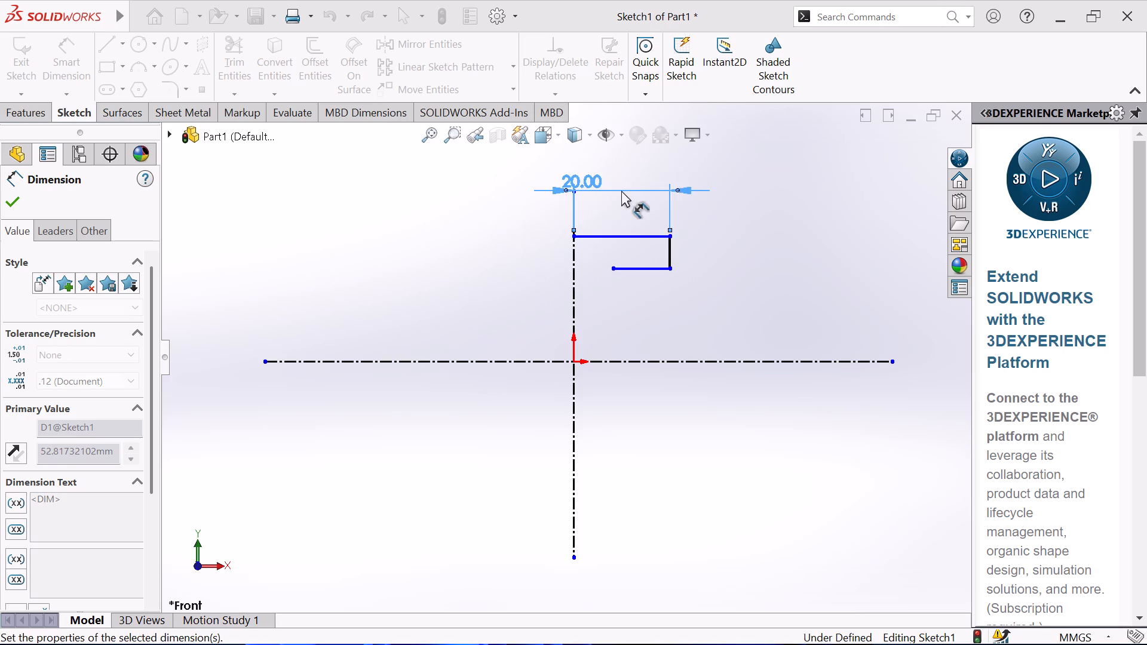
Dimension the short vertical line to 10 mm.
click(667, 256)
click(741, 244)
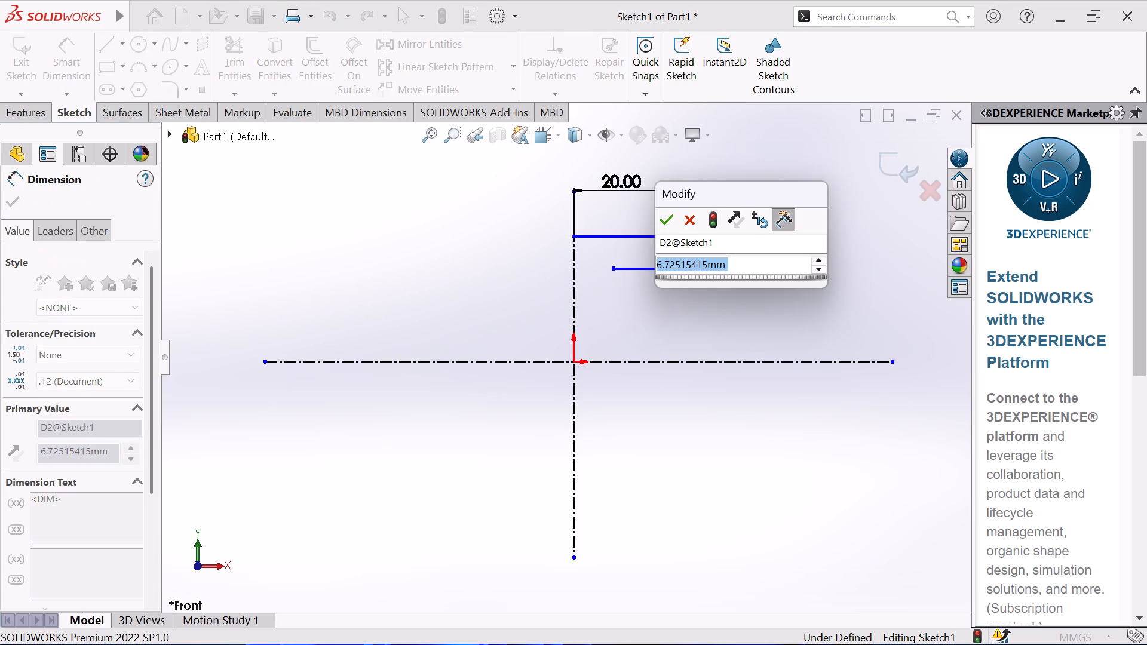
text(10)
key(Return)
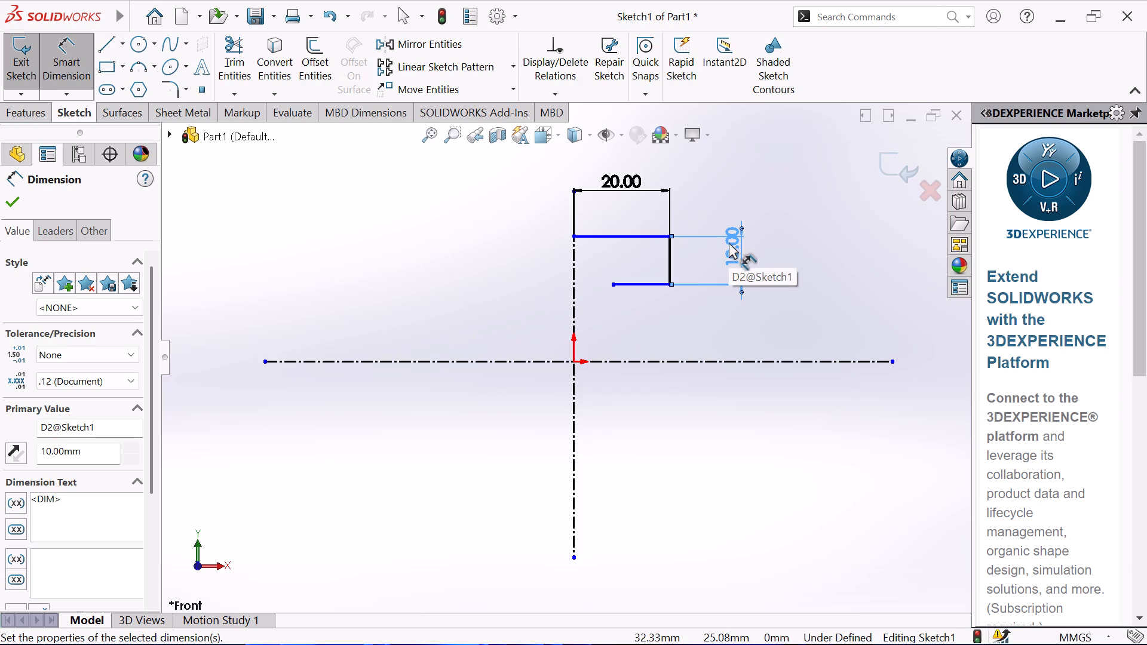
Dimension the lower horizontal line of the profile to 10 mm.
click(646, 285)
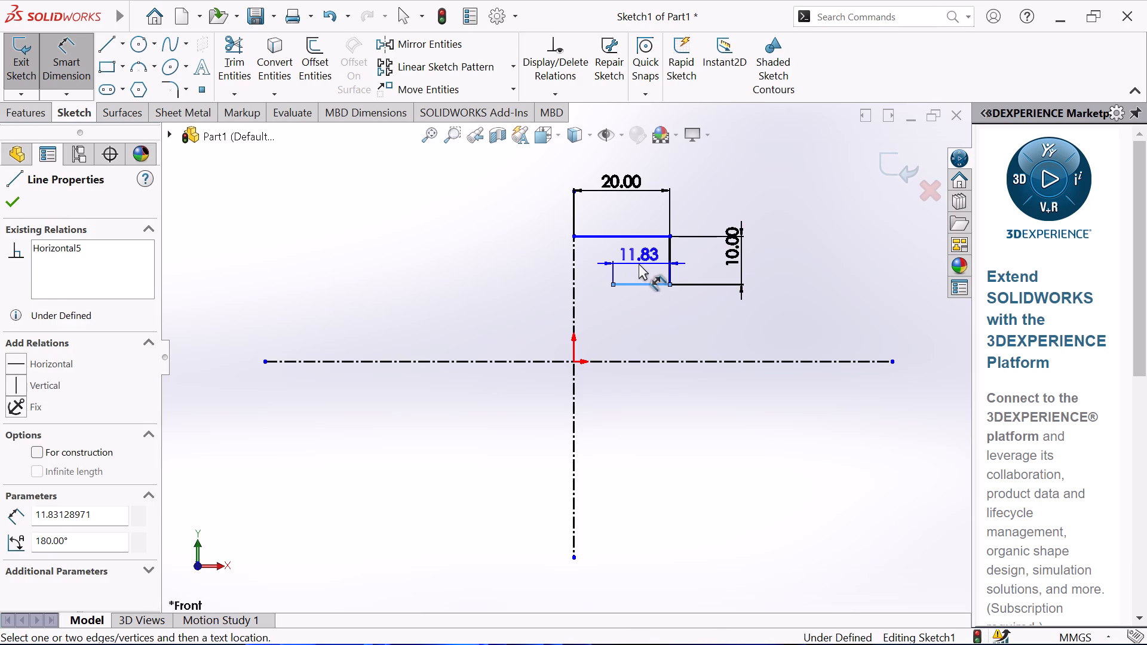
click(639, 263)
text(10)
key(Return)
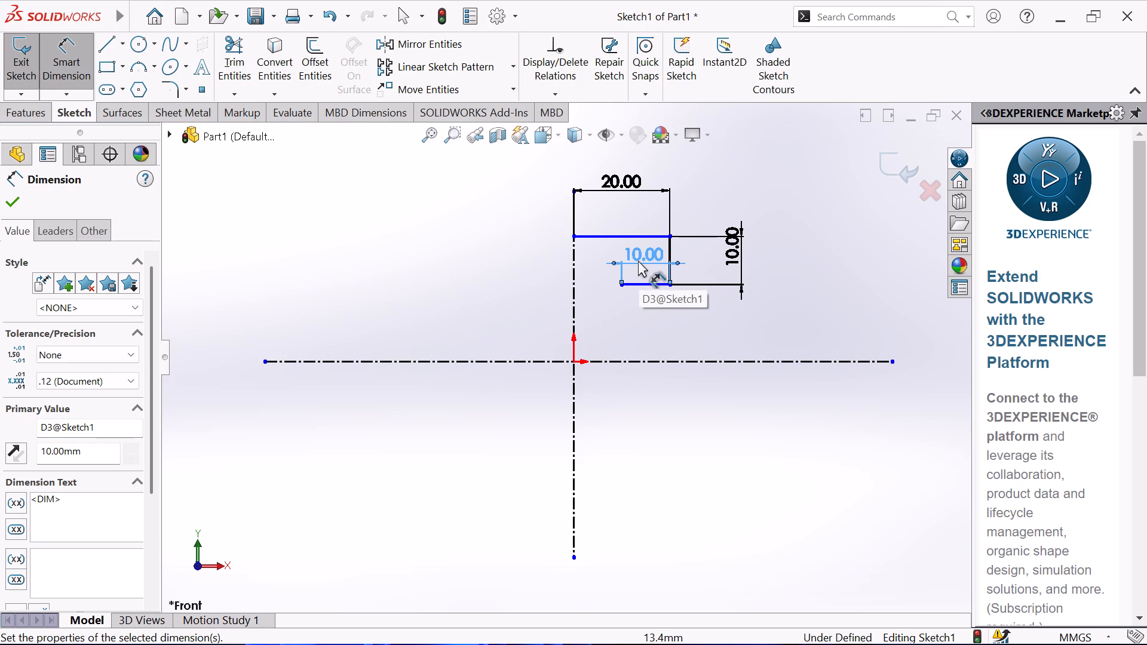
right_click(826, 291)
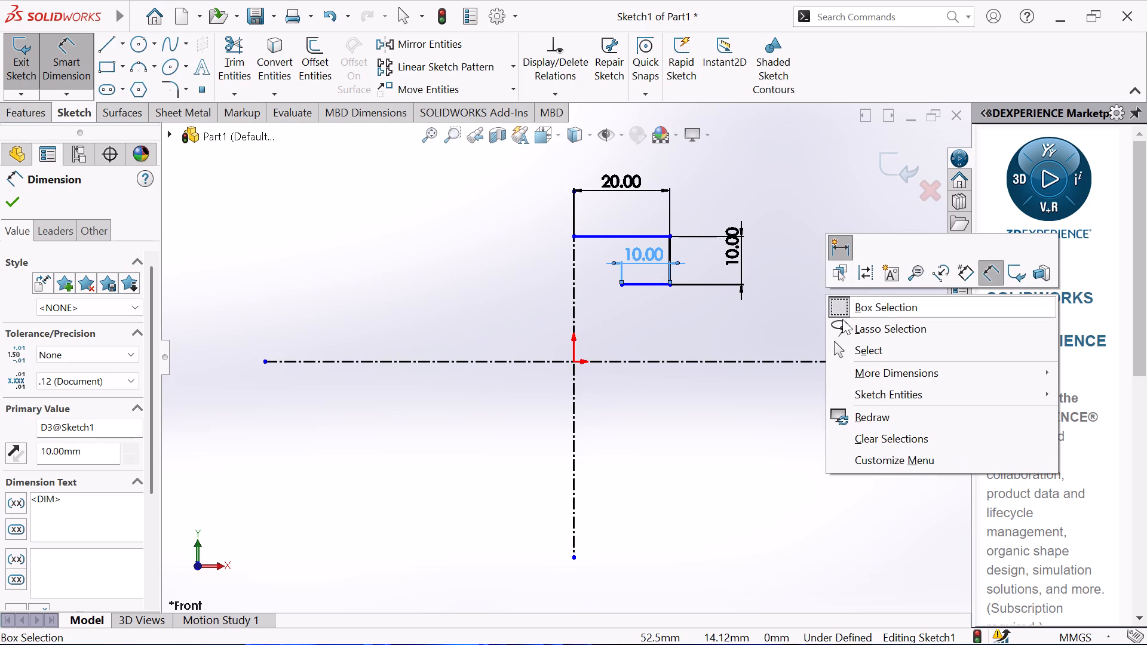
click(866, 346)
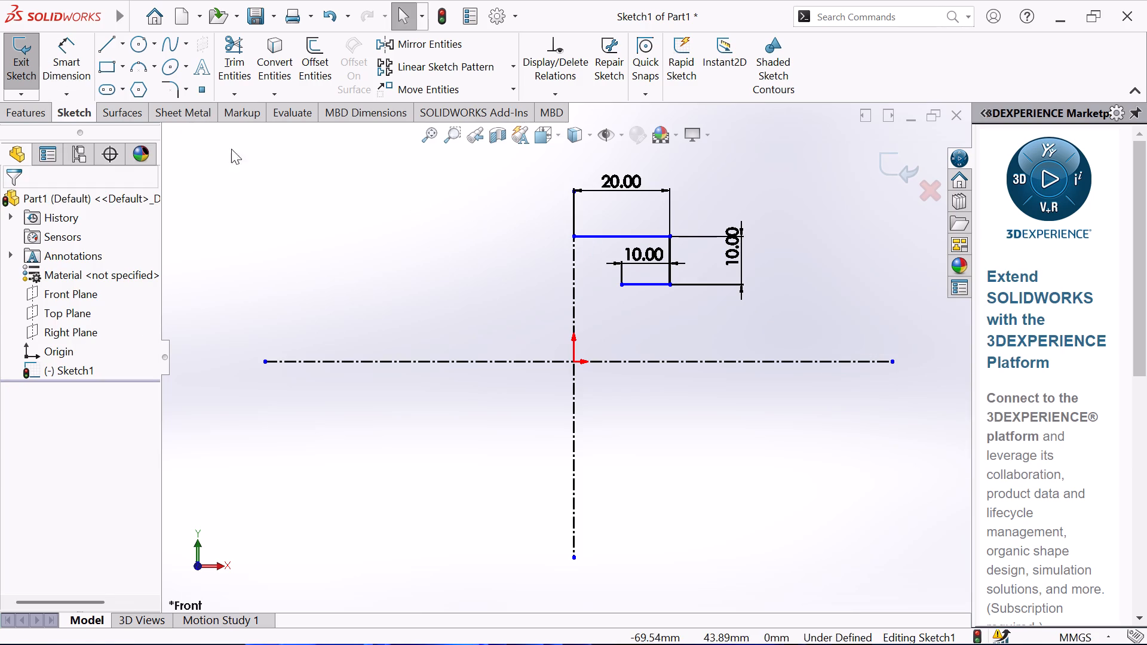
From the lower horizontal line's free end, sketch a vertical line about 5.3 mm downward.
click(106, 47)
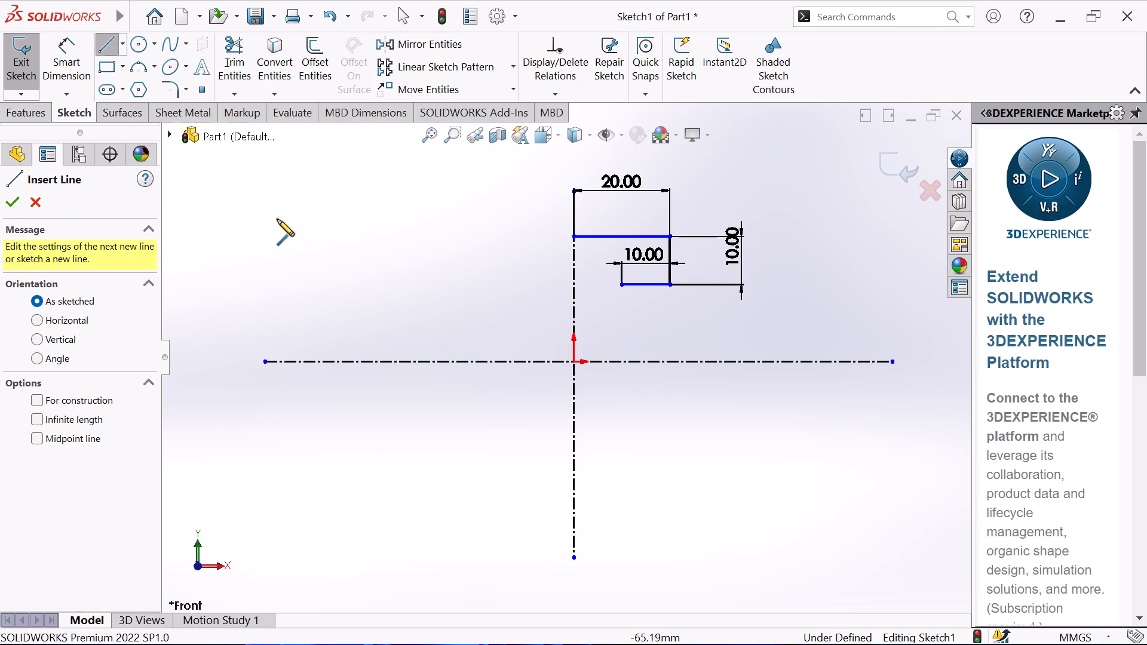
click(622, 284)
click(619, 310)
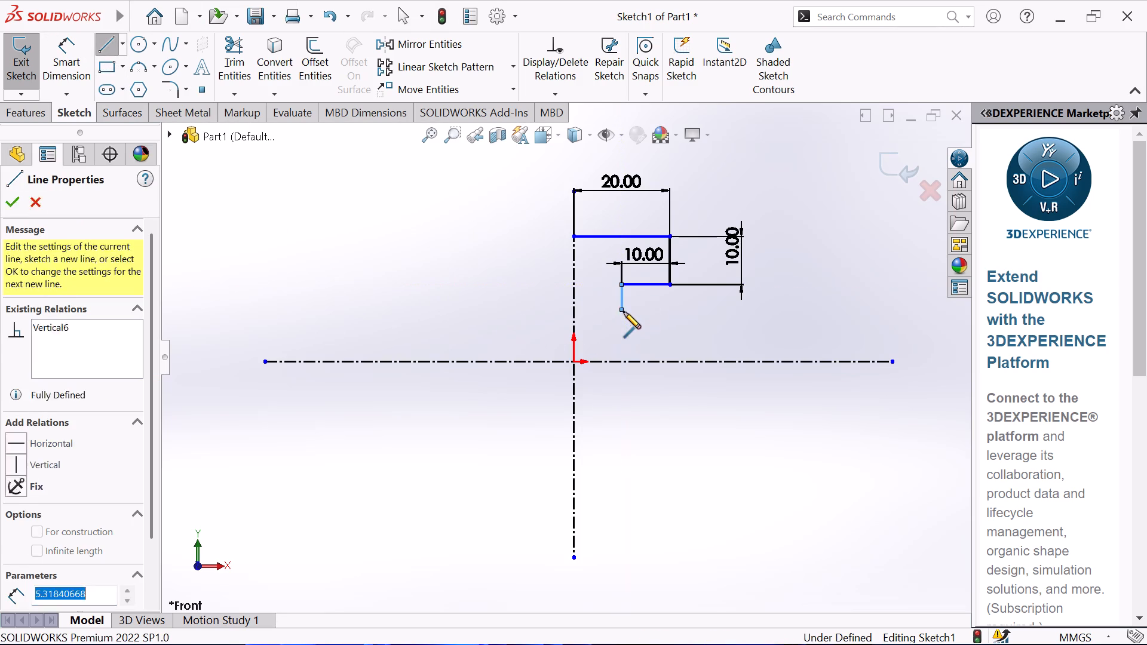
right_click(686, 317)
click(715, 327)
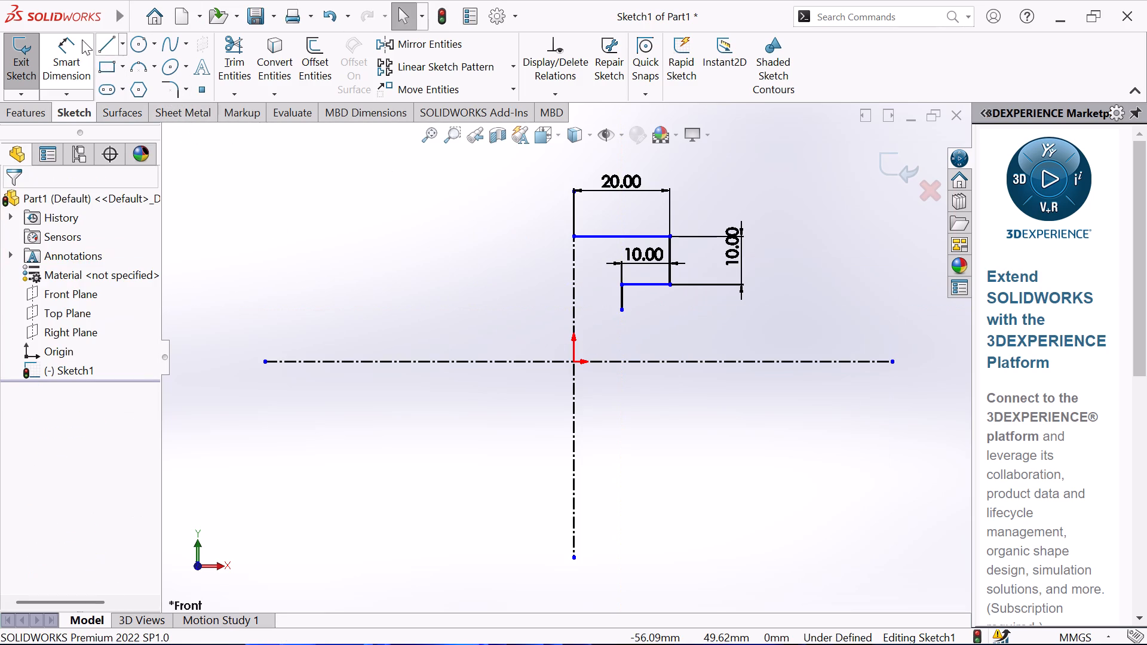
Dimension the new vertical line to 5 mm.
drag(79, 52, 78, 59)
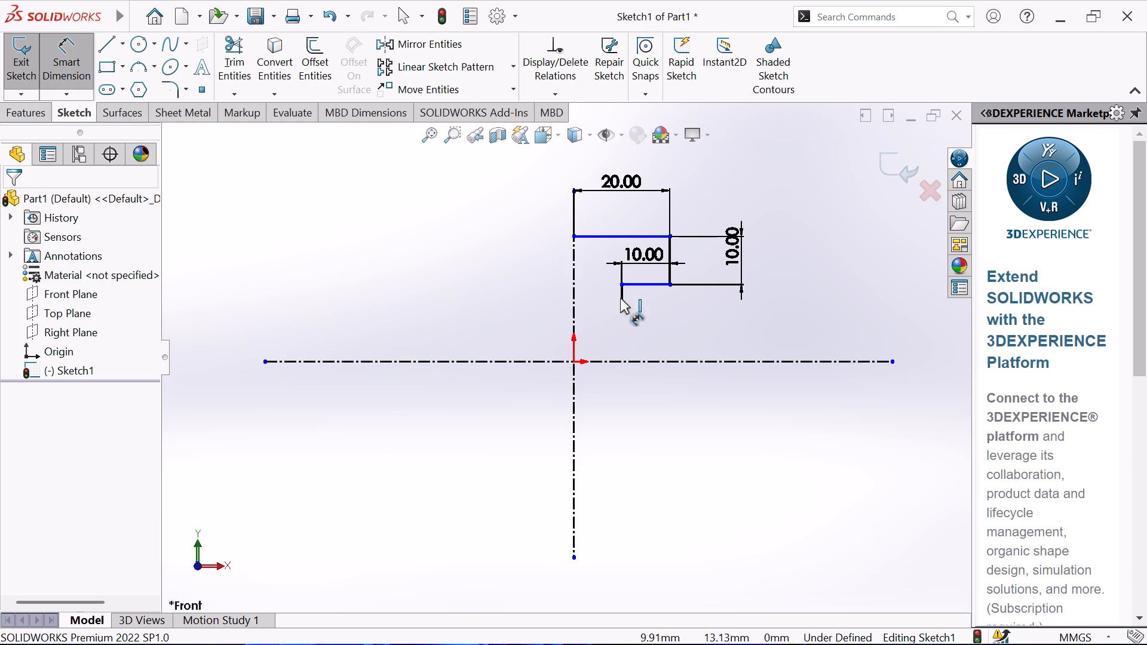
click(622, 294)
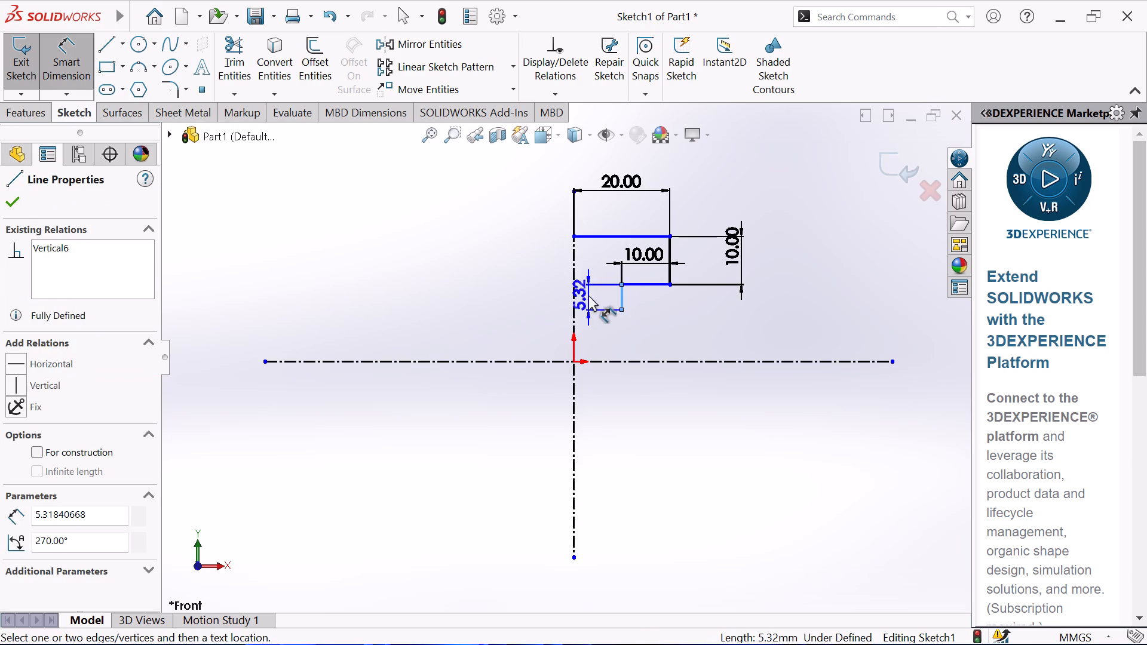
click(588, 295)
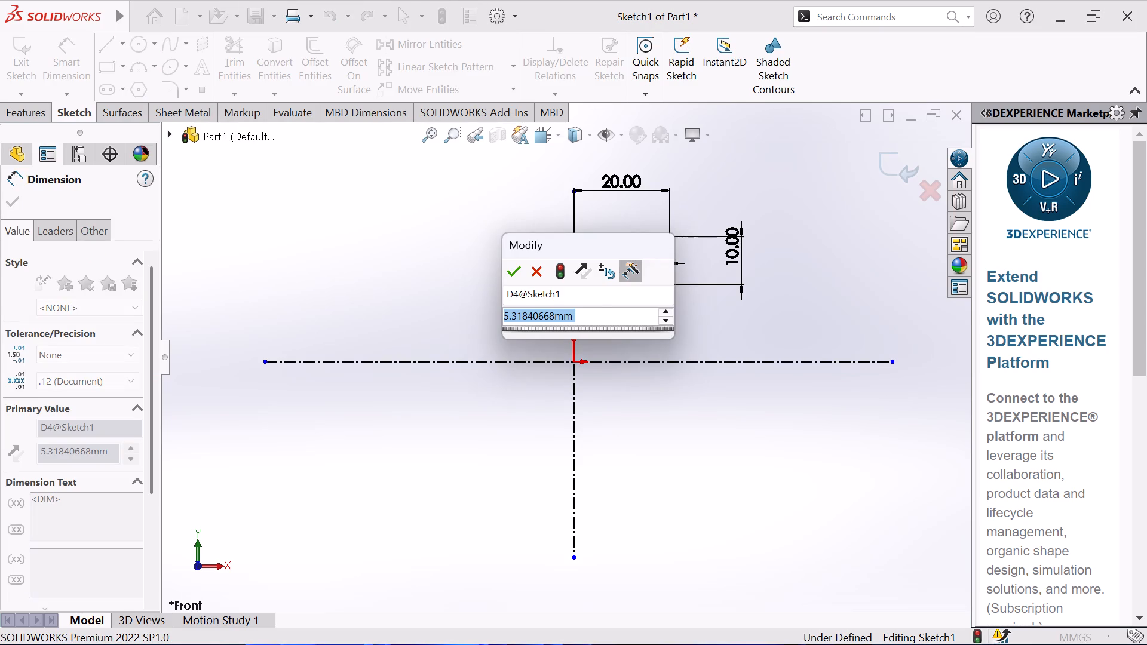
key(4)
key(BackSpace)
key(5)
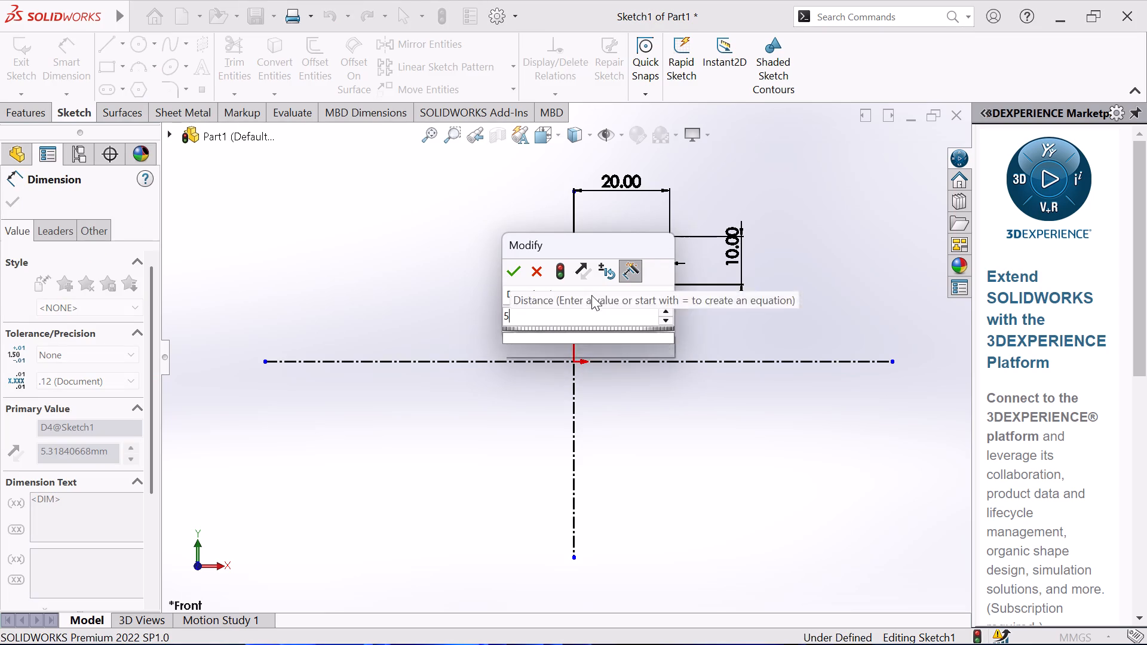
key(Return)
right_click(640, 309)
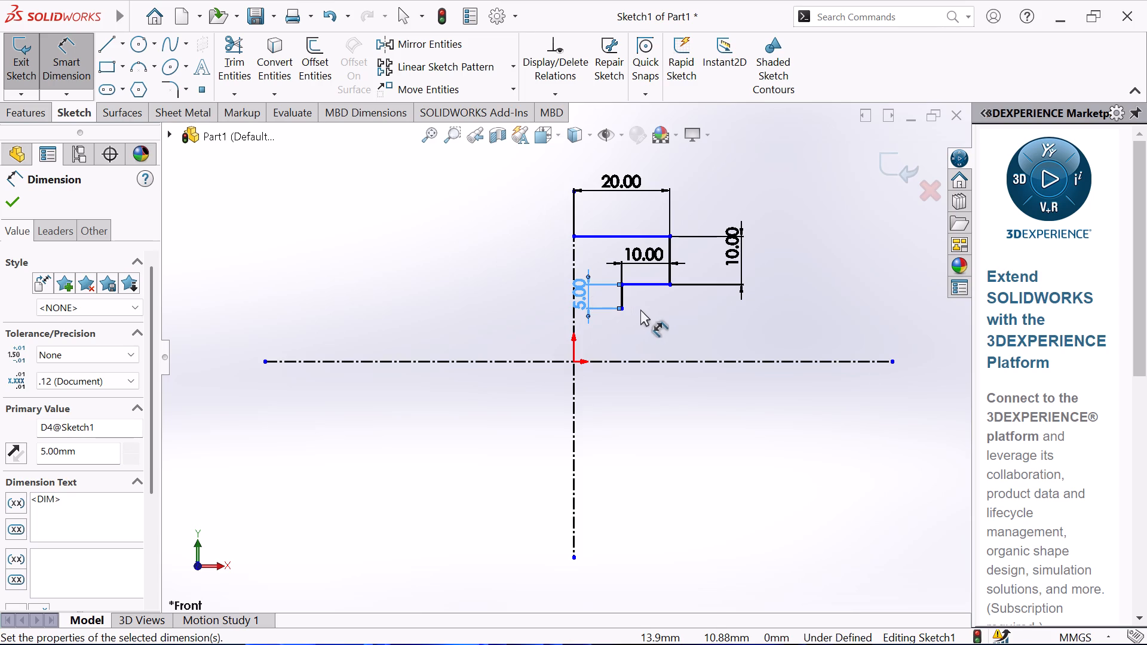
click(720, 363)
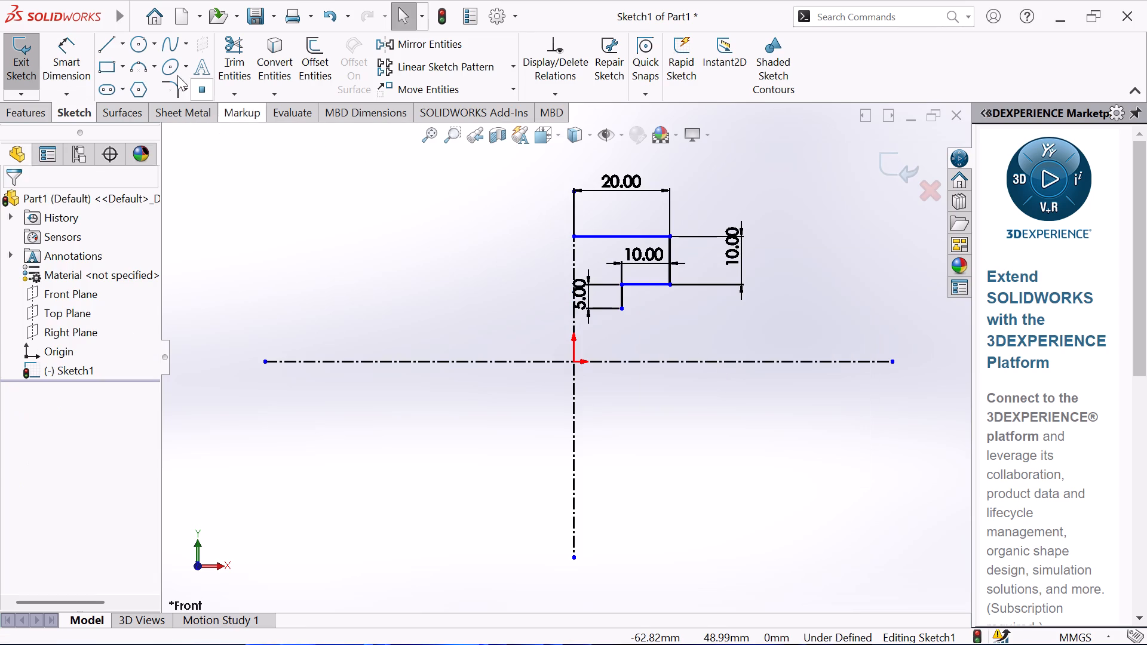
Sketch a three-point arc of about 11 mm radius from the 5 mm line's lower end, bulging toward the origin and ending above the horizontal centerline.
click(145, 72)
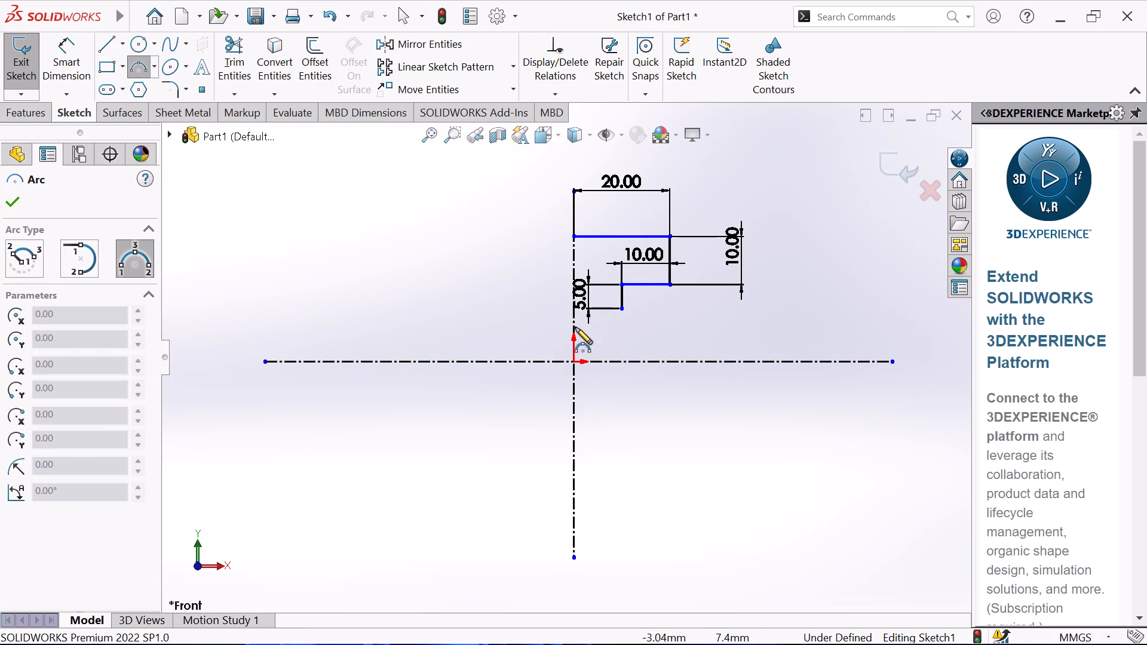
click(622, 311)
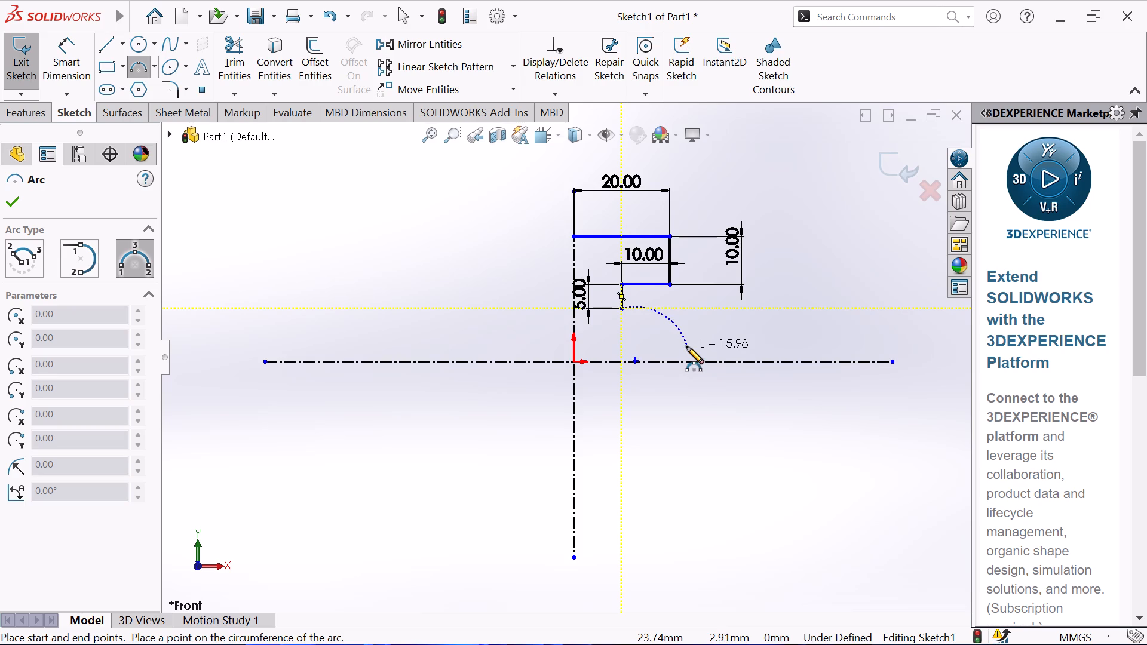
click(686, 346)
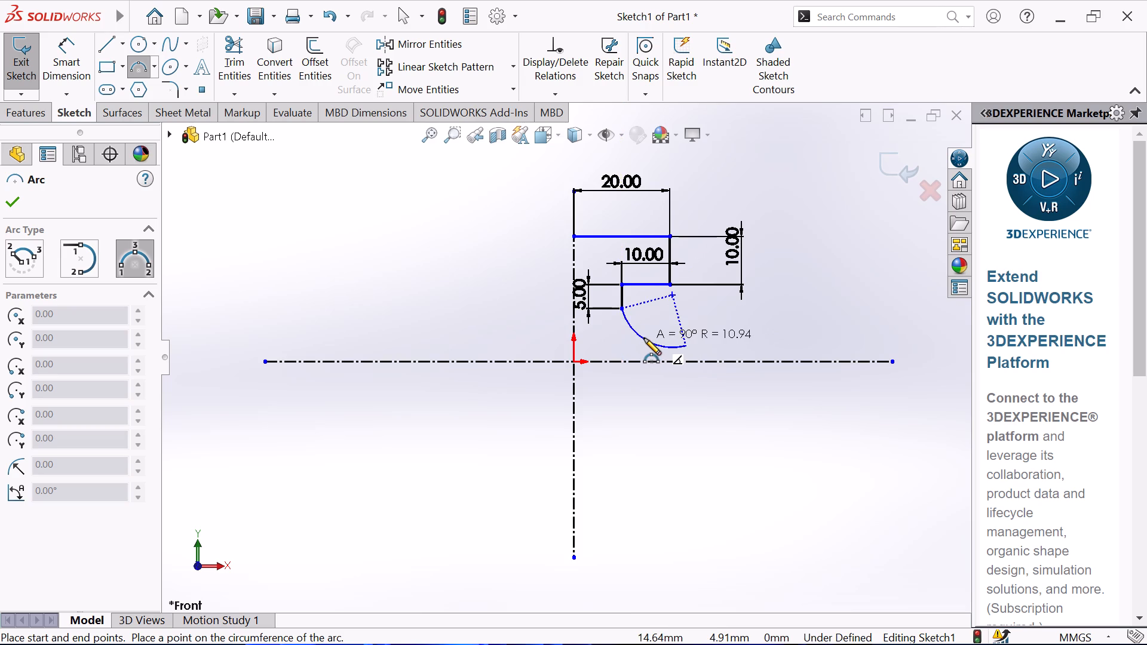
click(644, 338)
right_click(744, 314)
click(801, 330)
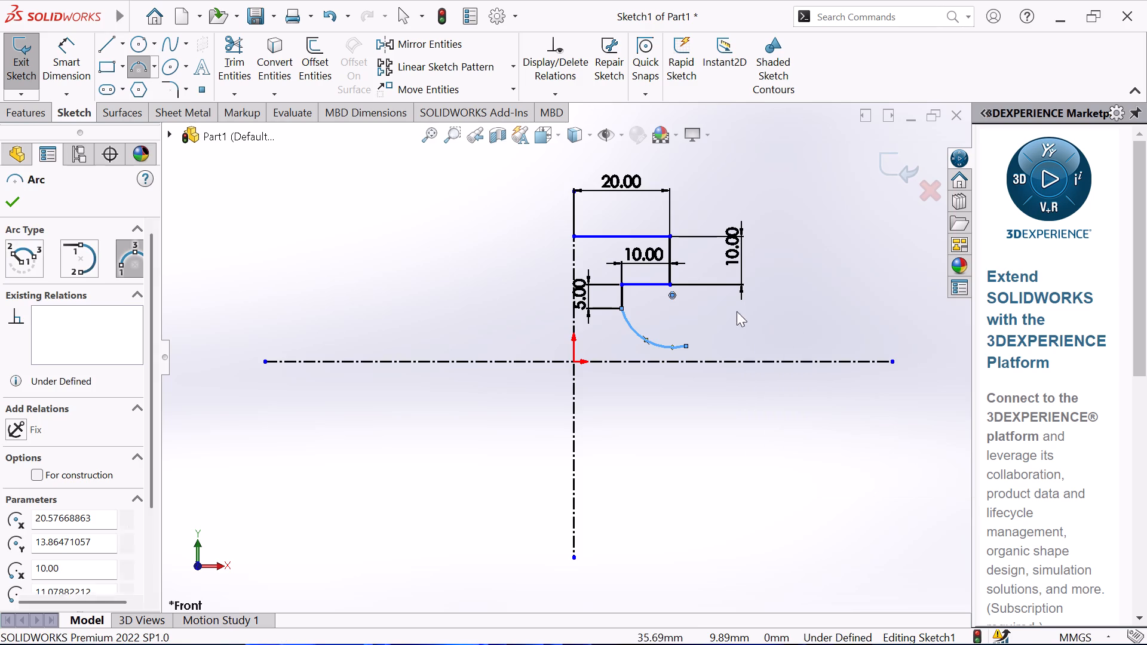
Dimension the arc's radius to 10 mm.
click(65, 52)
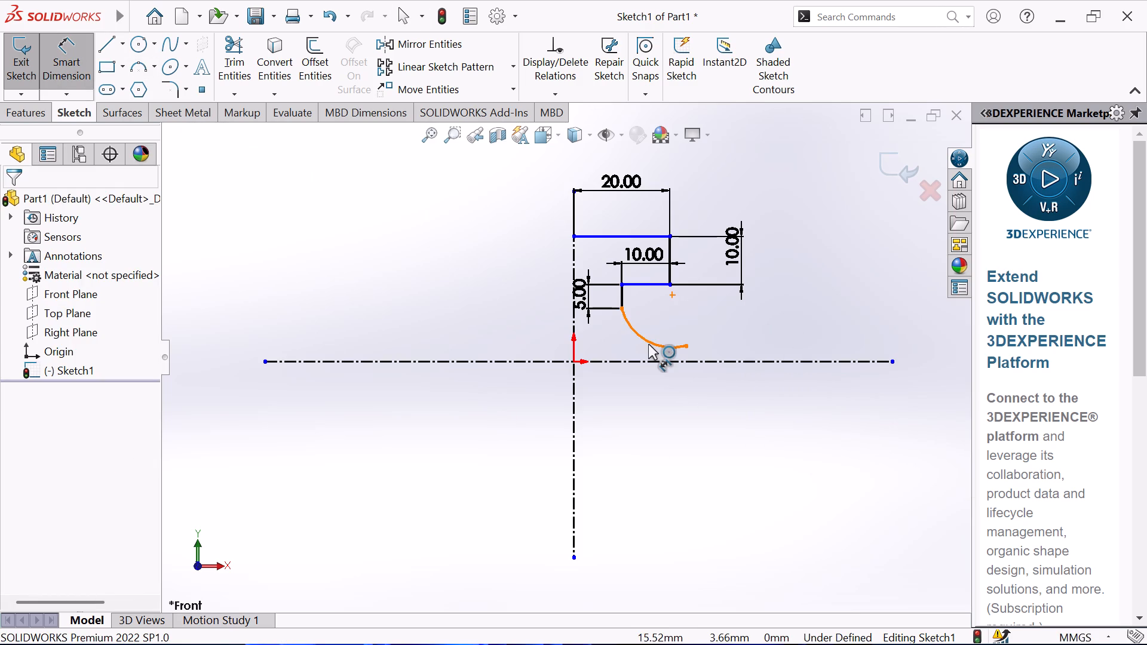
click(648, 343)
click(661, 319)
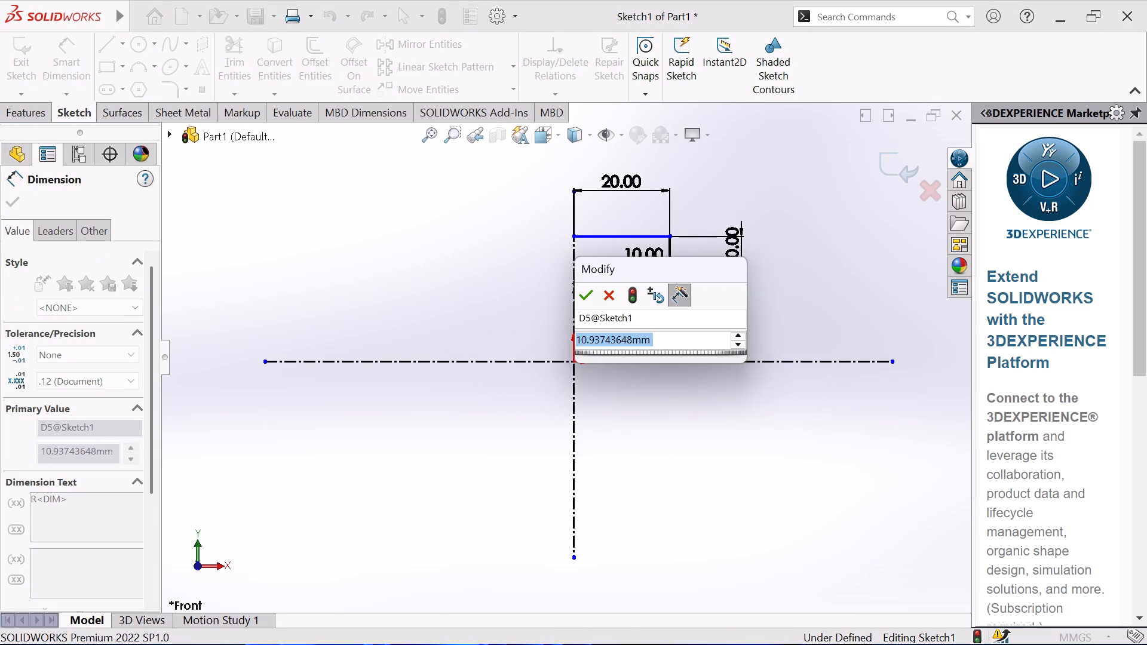
text(10)
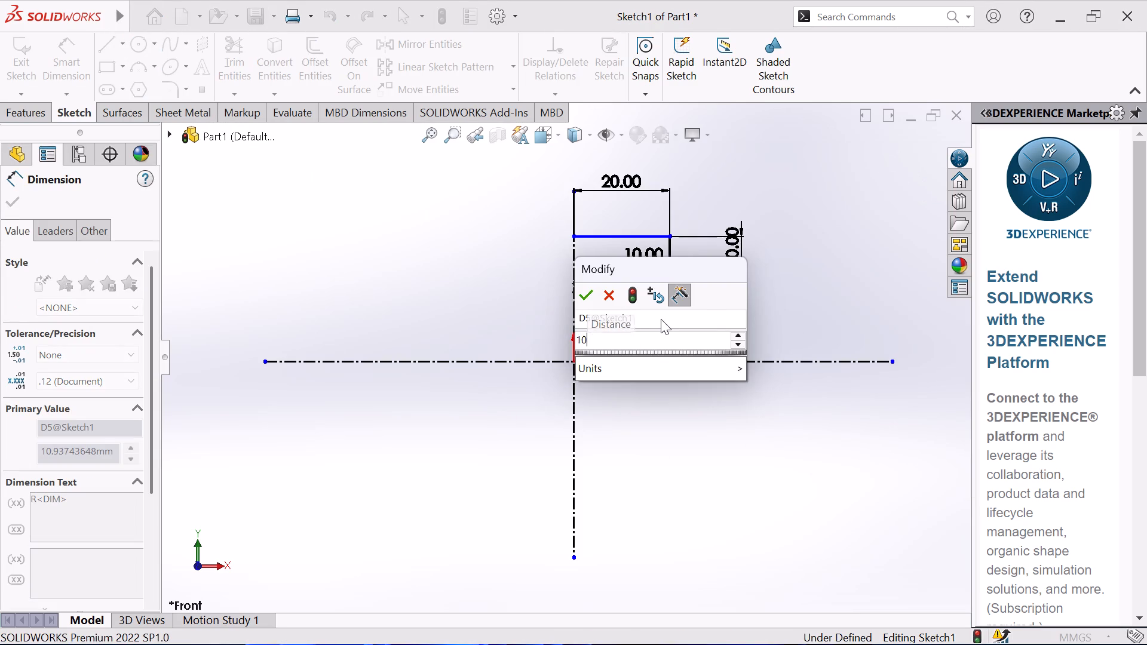
key(Return)
right_click(732, 317)
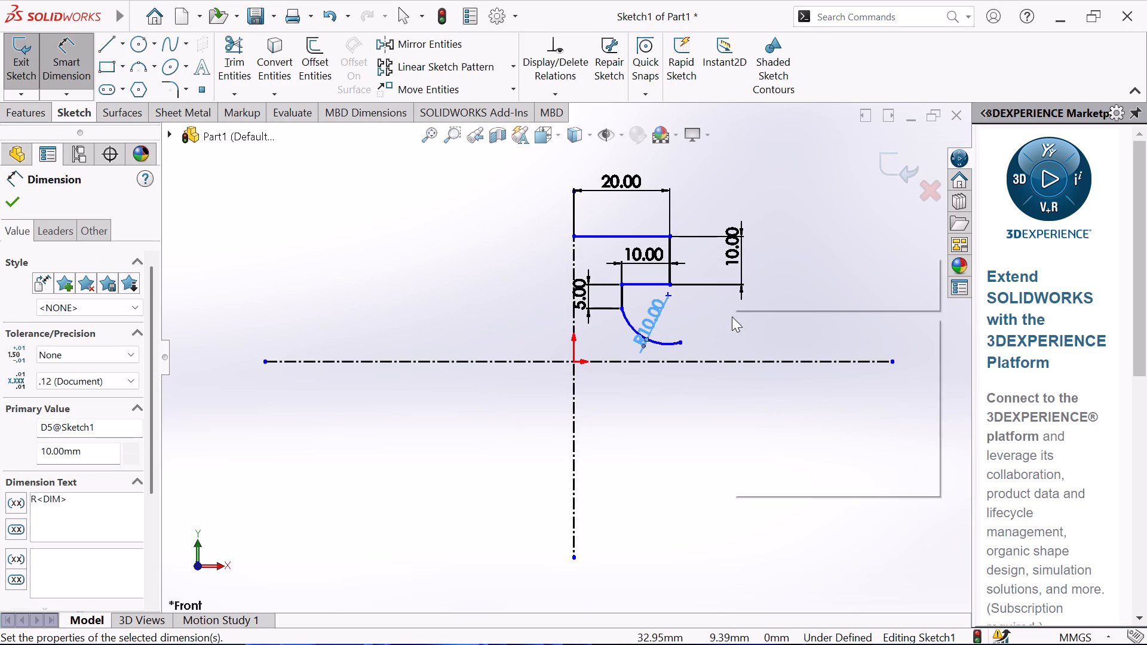
click(797, 370)
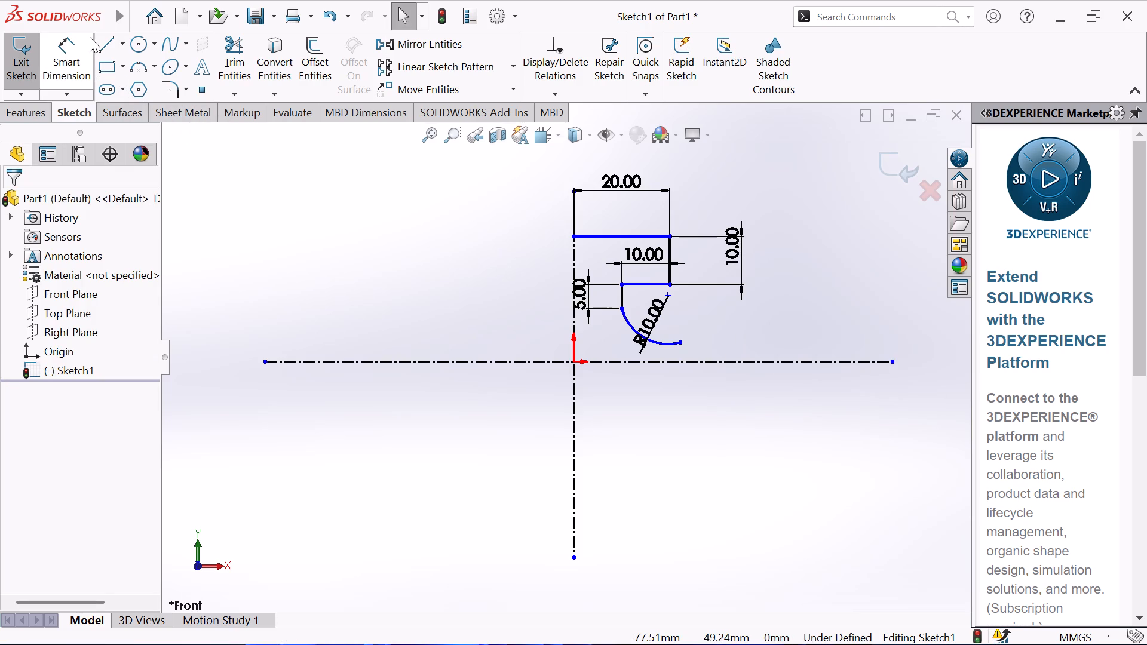
From the arc's free end, sketch a horizontal line about 24 mm long, away from the vertical centerline.
click(100, 42)
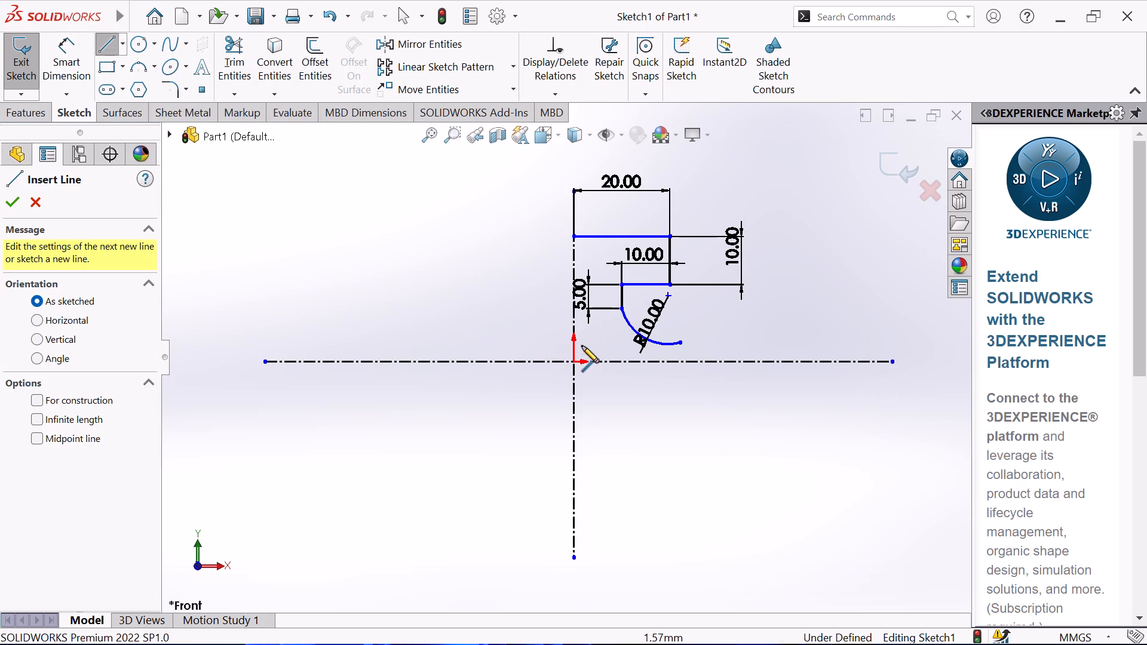
click(680, 342)
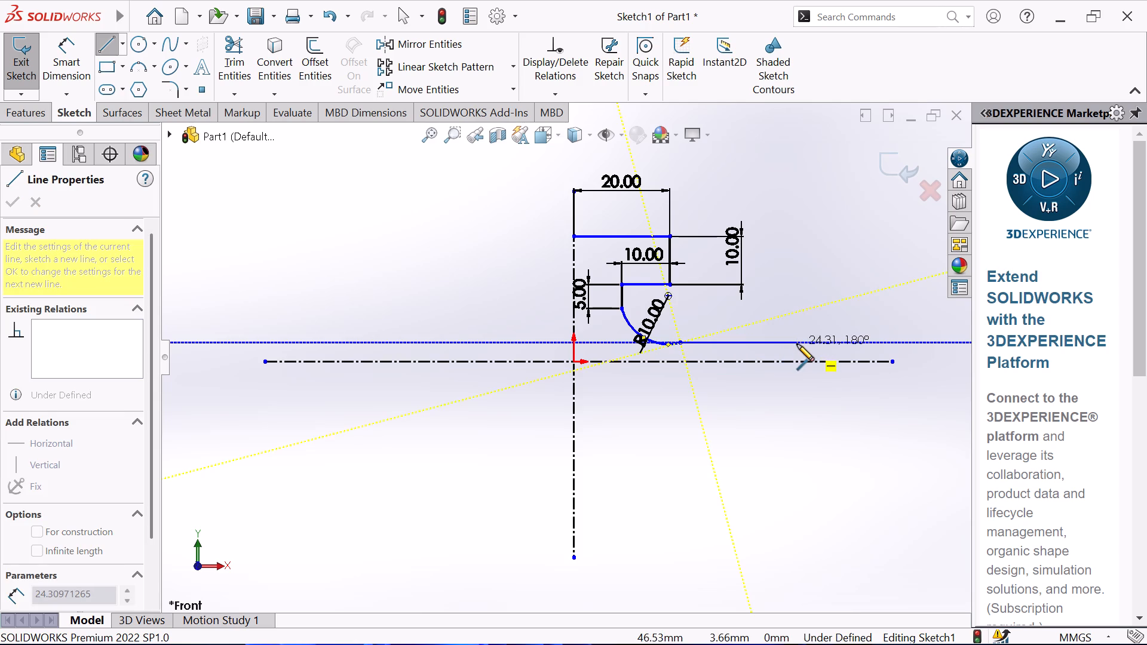
click(797, 344)
right_click(833, 287)
click(872, 293)
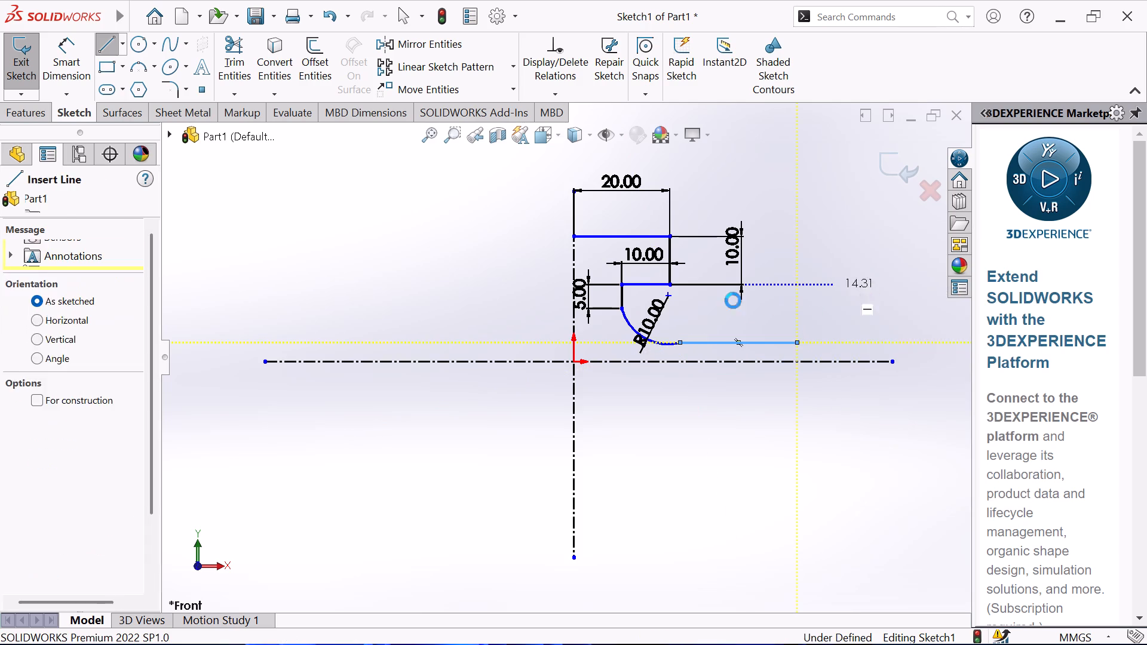
Dimension the horizontal line at the arc's end to 21.3 mm.
click(73, 47)
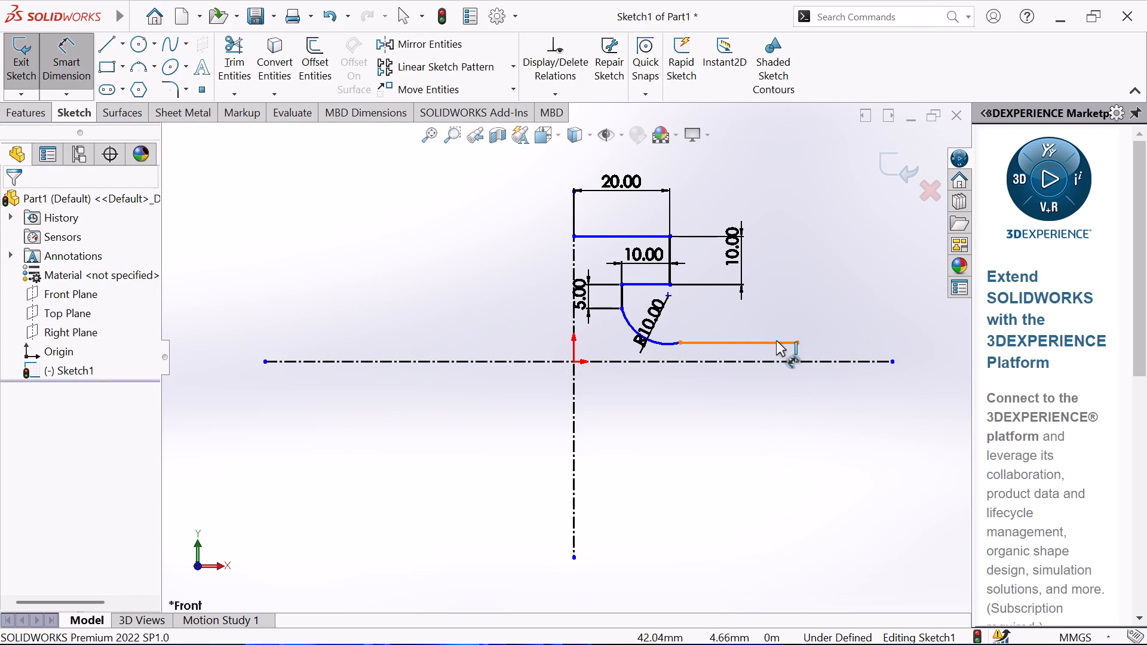
click(777, 340)
click(758, 314)
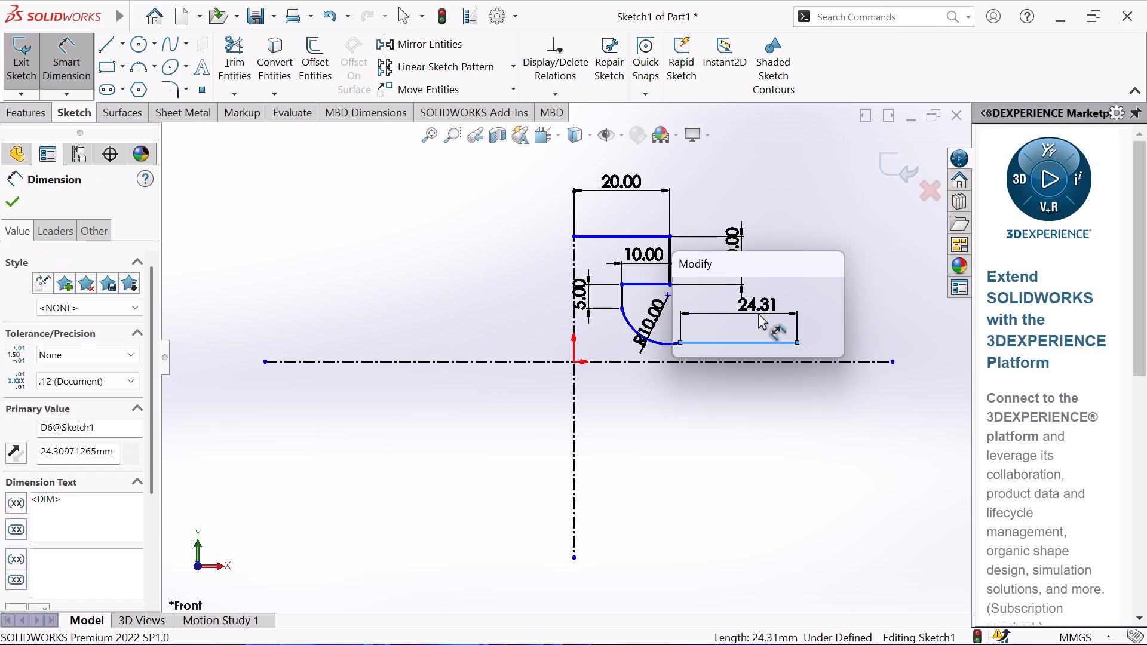
text(21)
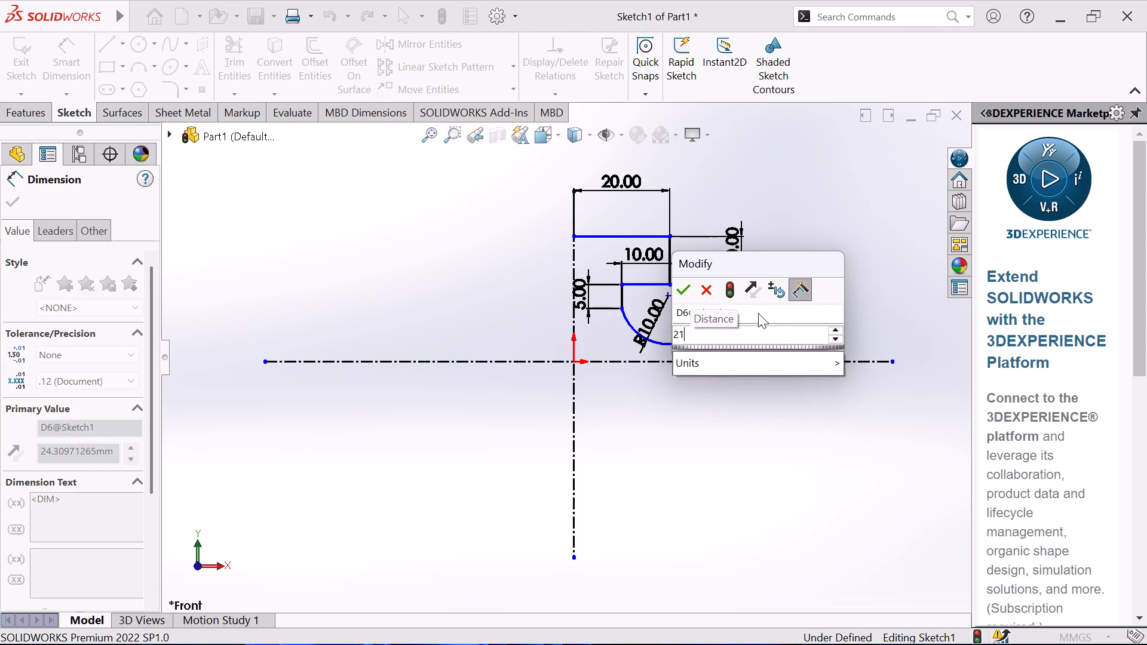
key(period)
key(3)
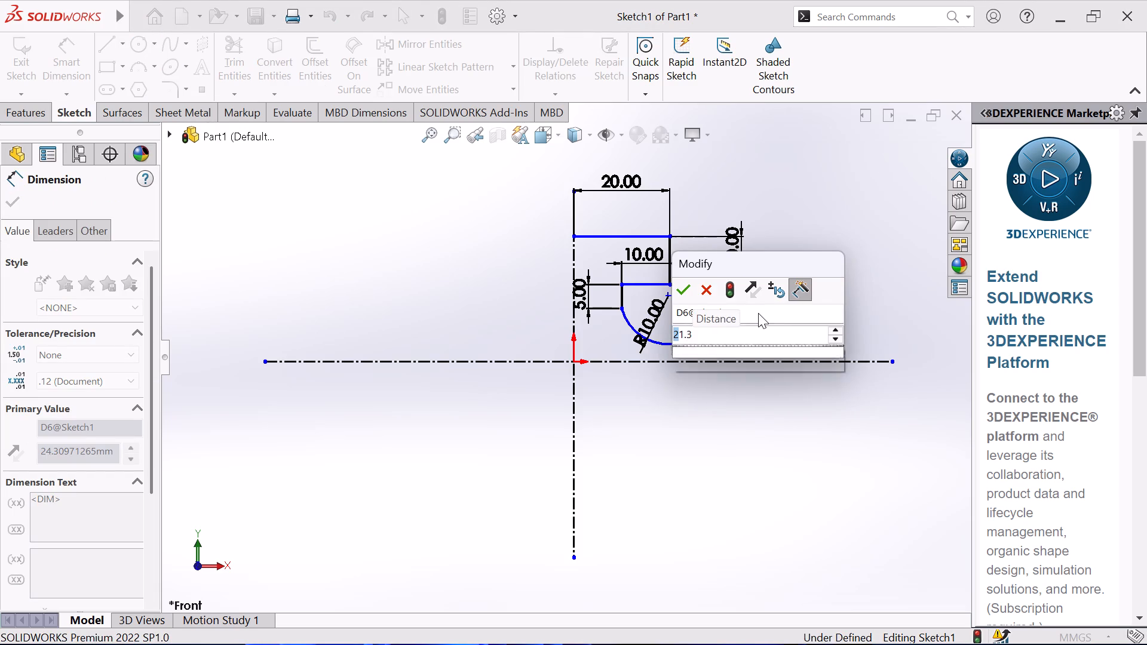
key(Return)
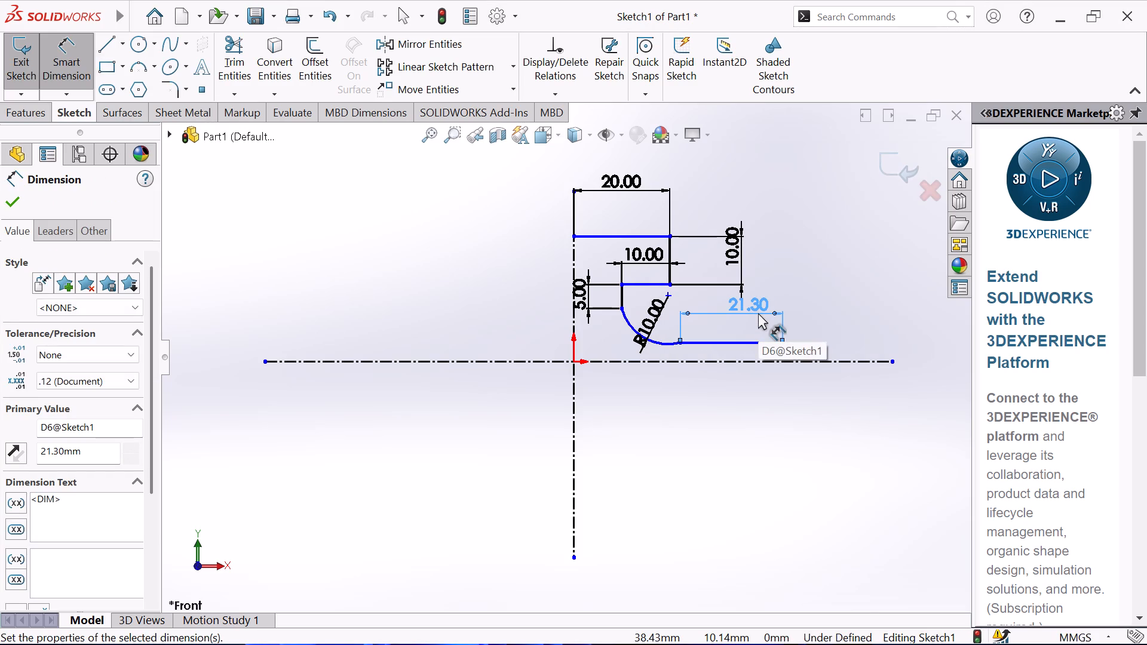
right_click(907, 313)
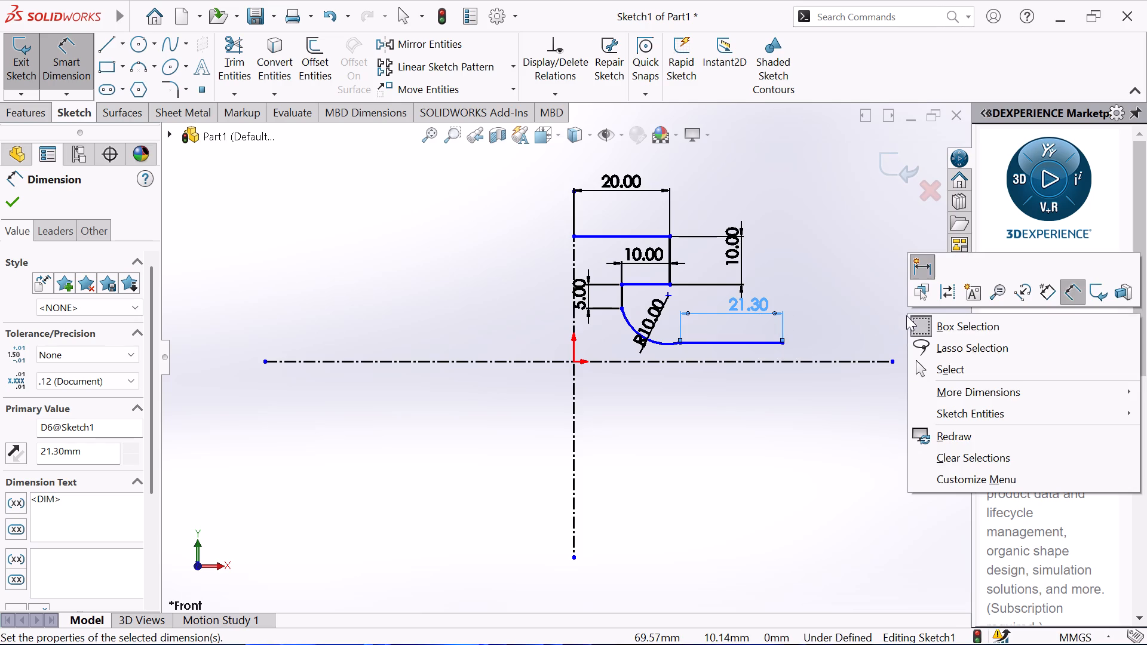
click(955, 368)
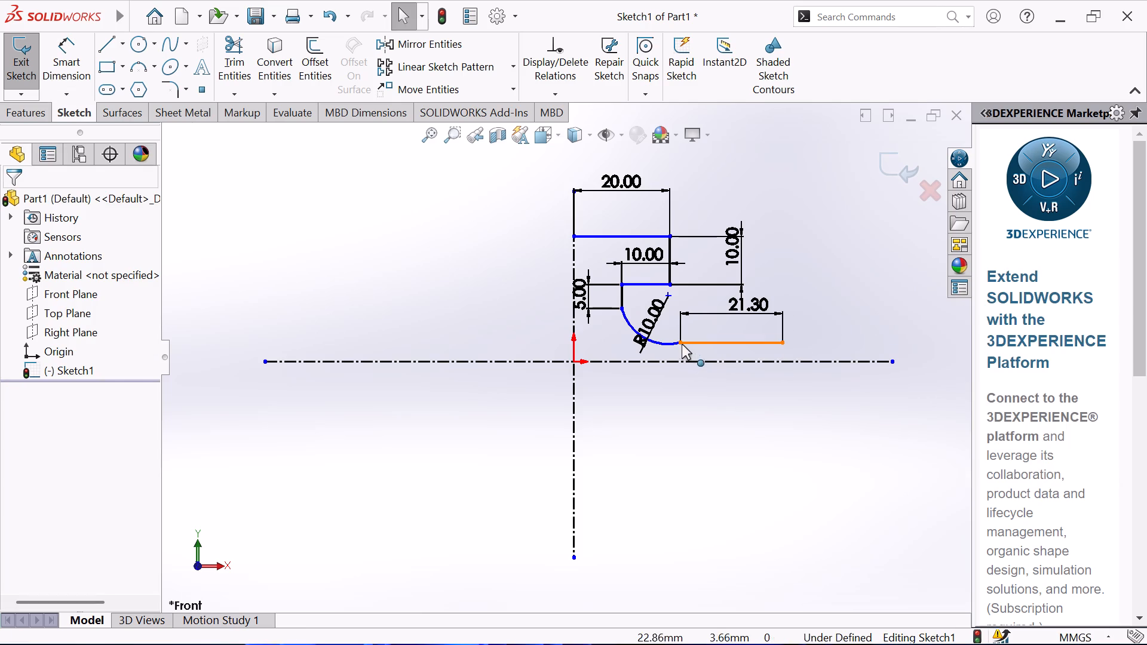
Make the arc and the 21.3 mm horizontal line tangent at their shared endpoint.
click(678, 343)
click(711, 278)
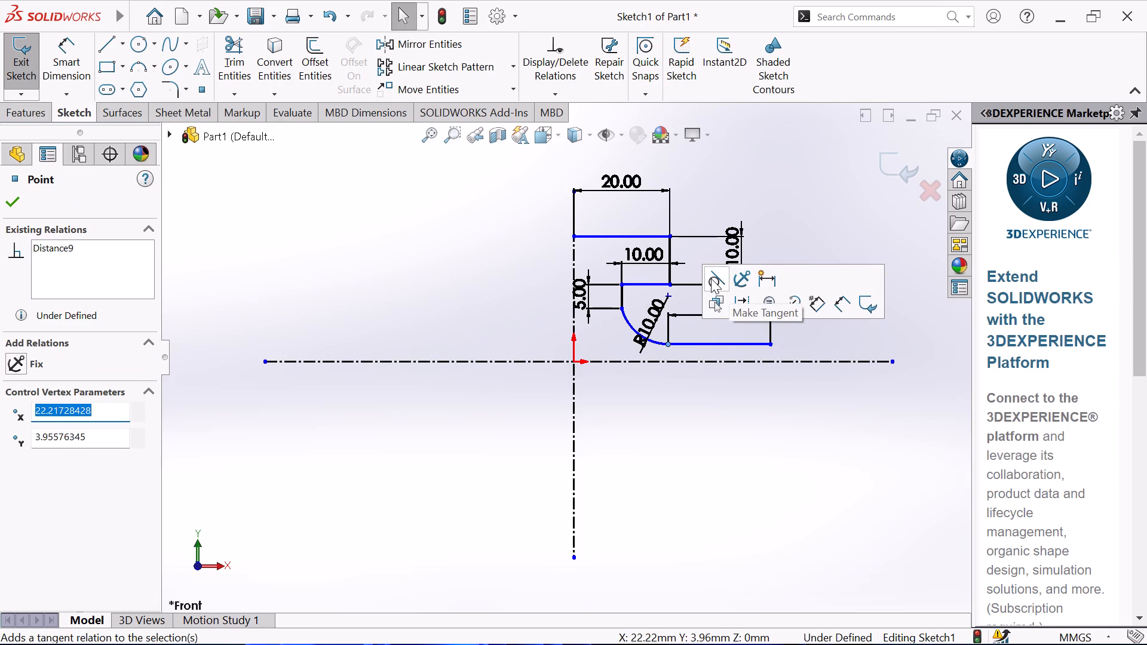
click(11, 198)
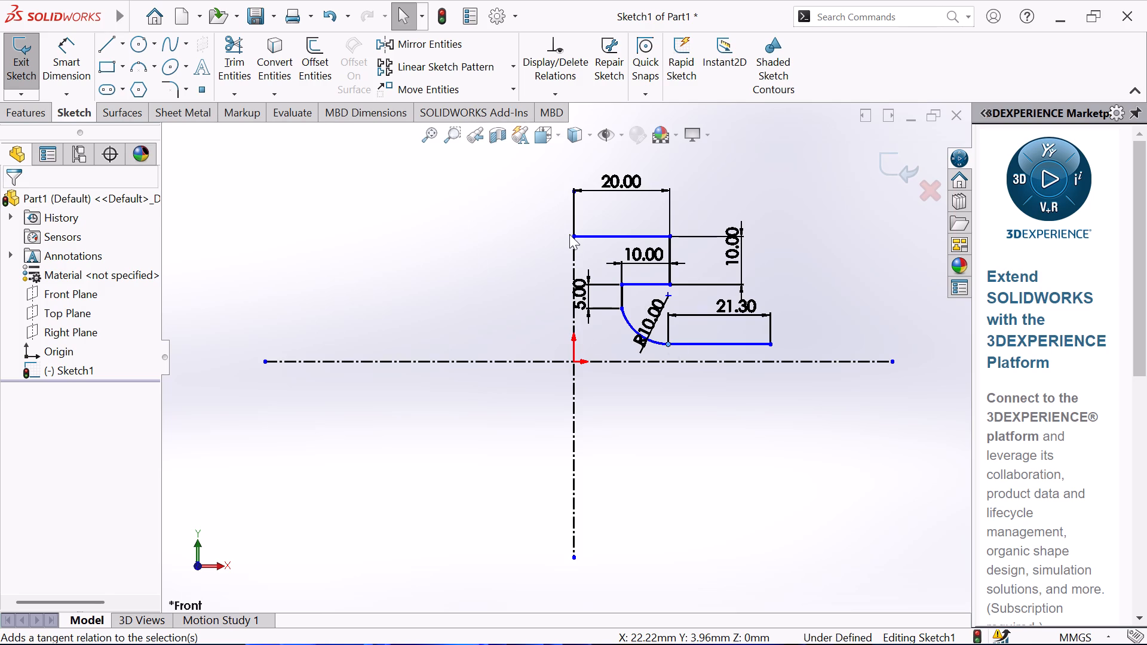
Move the top horizontal line's endpoint up along the vertical centerline to about Y 36 mm.
drag(573, 235, 571, 185)
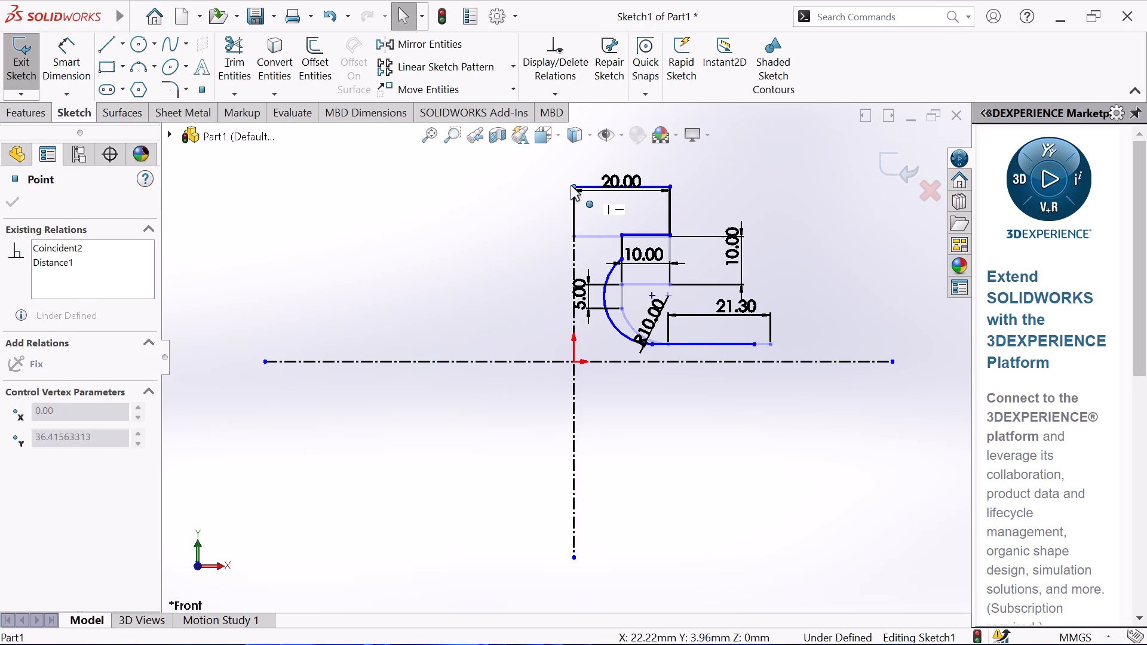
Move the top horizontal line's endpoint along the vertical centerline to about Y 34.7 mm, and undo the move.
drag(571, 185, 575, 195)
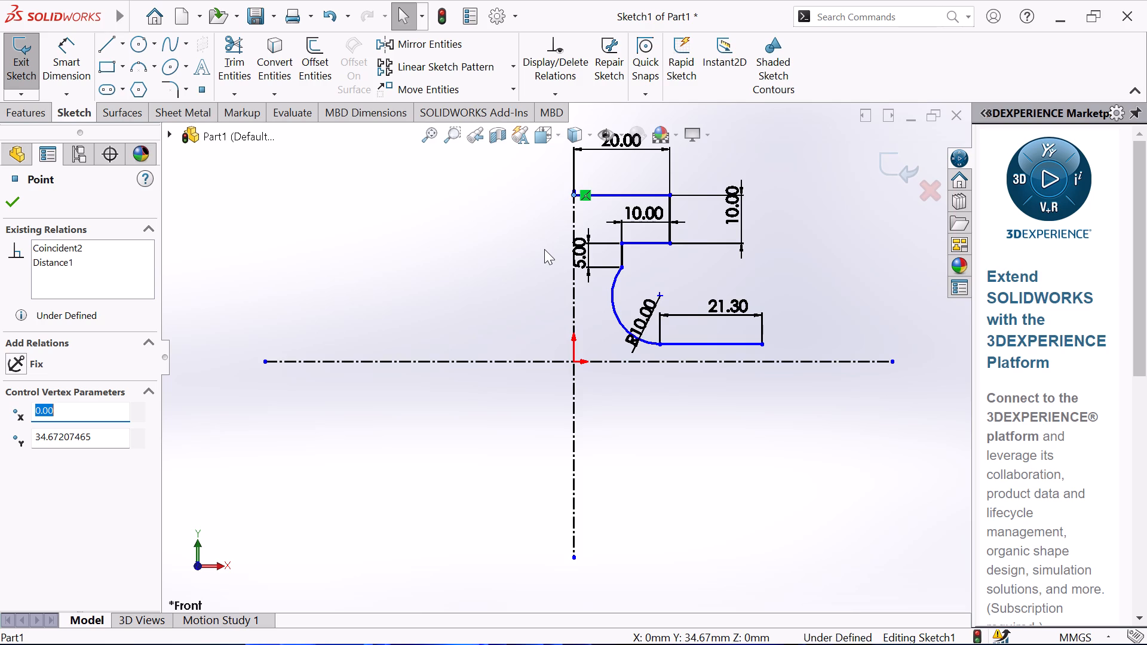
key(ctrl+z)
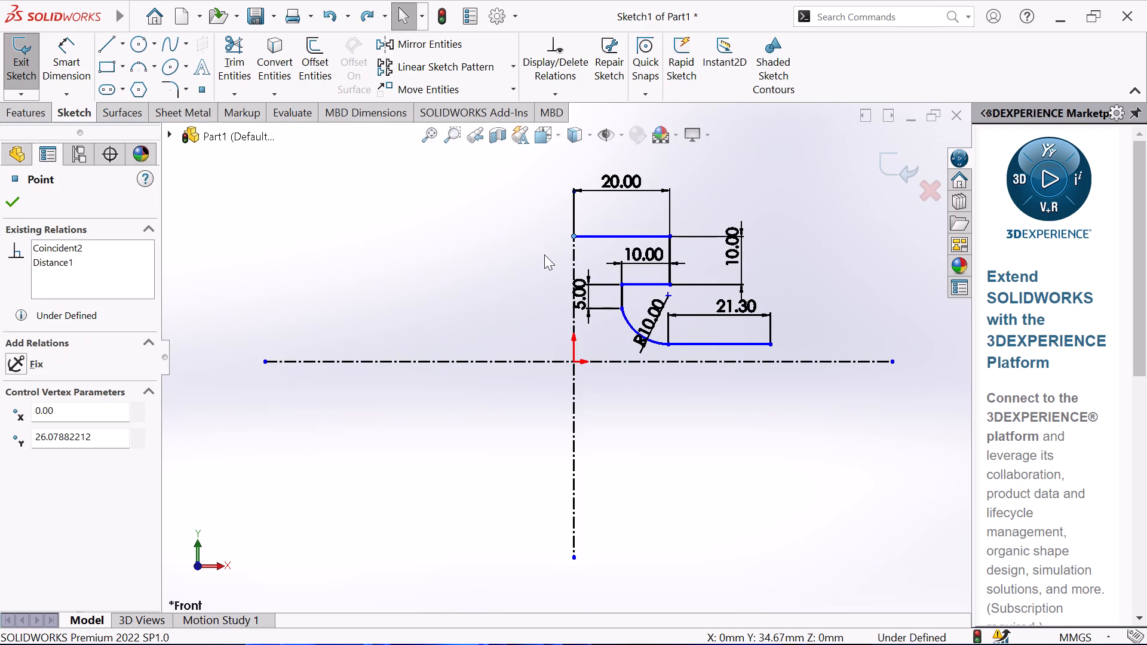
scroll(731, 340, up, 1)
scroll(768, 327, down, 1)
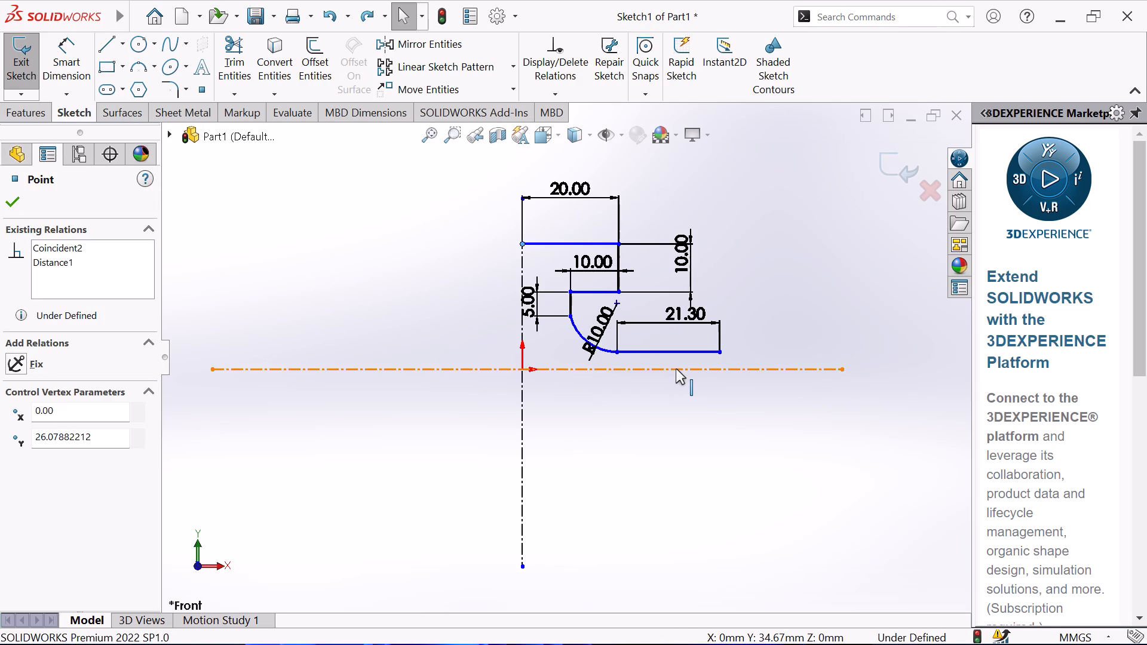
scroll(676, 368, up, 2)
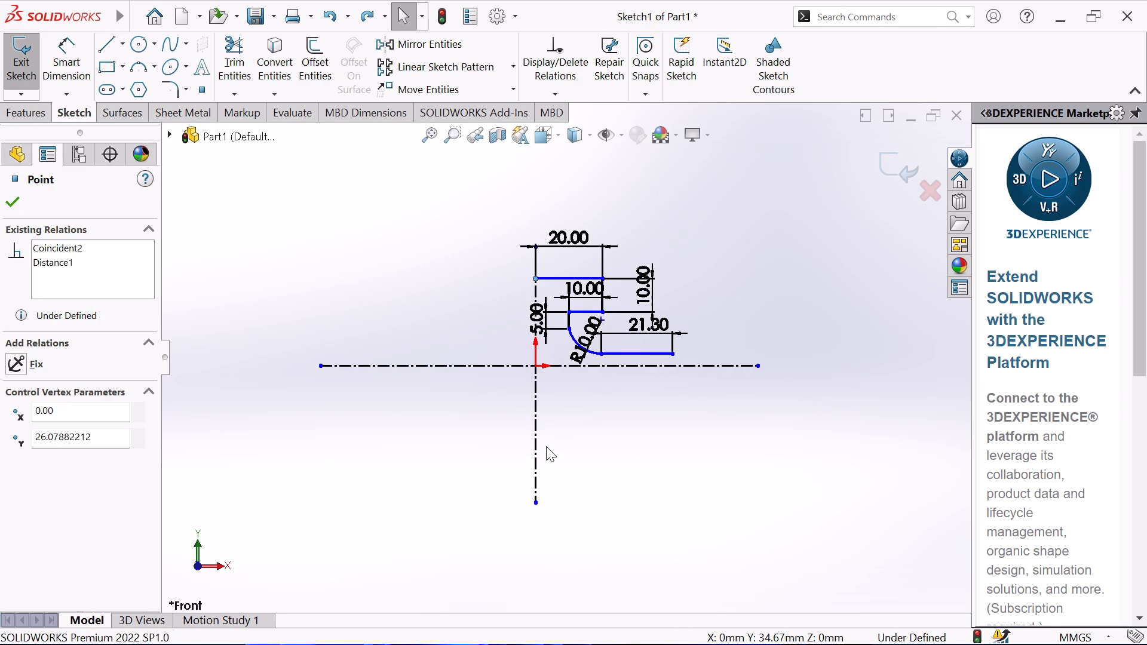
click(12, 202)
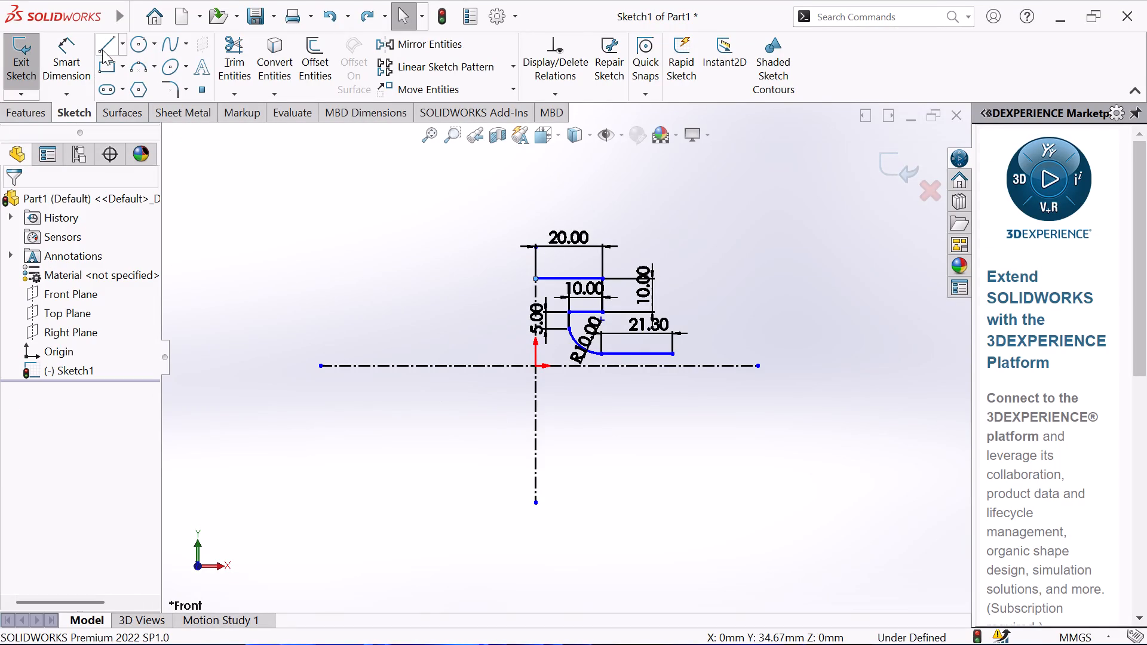
Sketch a line about 22.6 mm long from the 21.3 mm line's free end, sloping down and away from the vertical centerline.
click(103, 49)
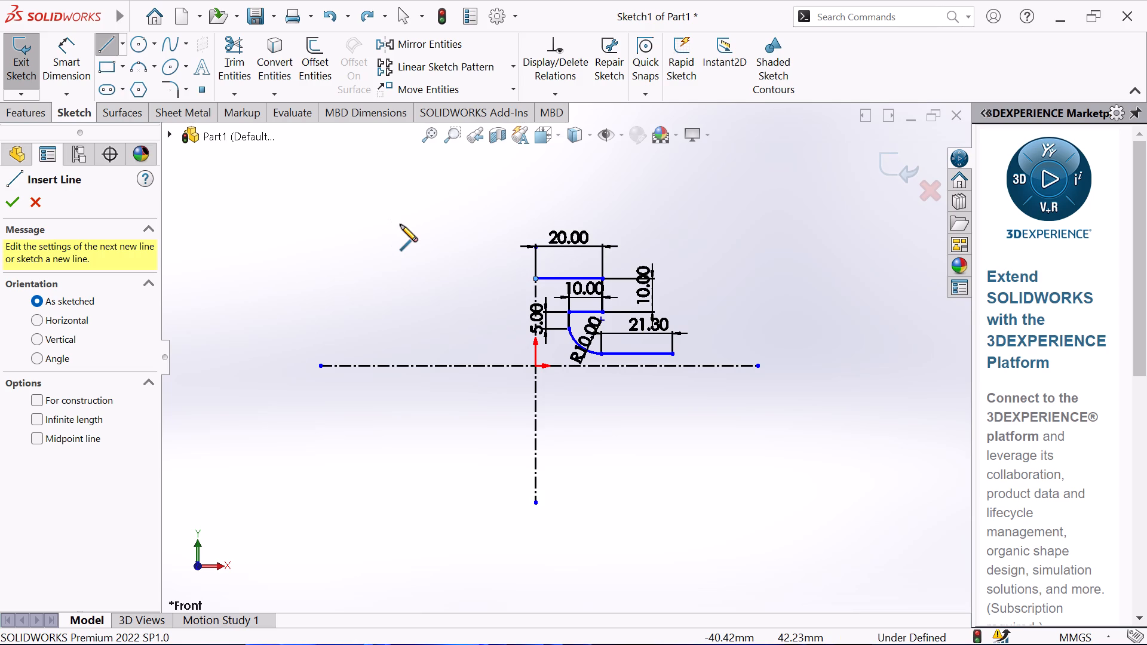
click(673, 355)
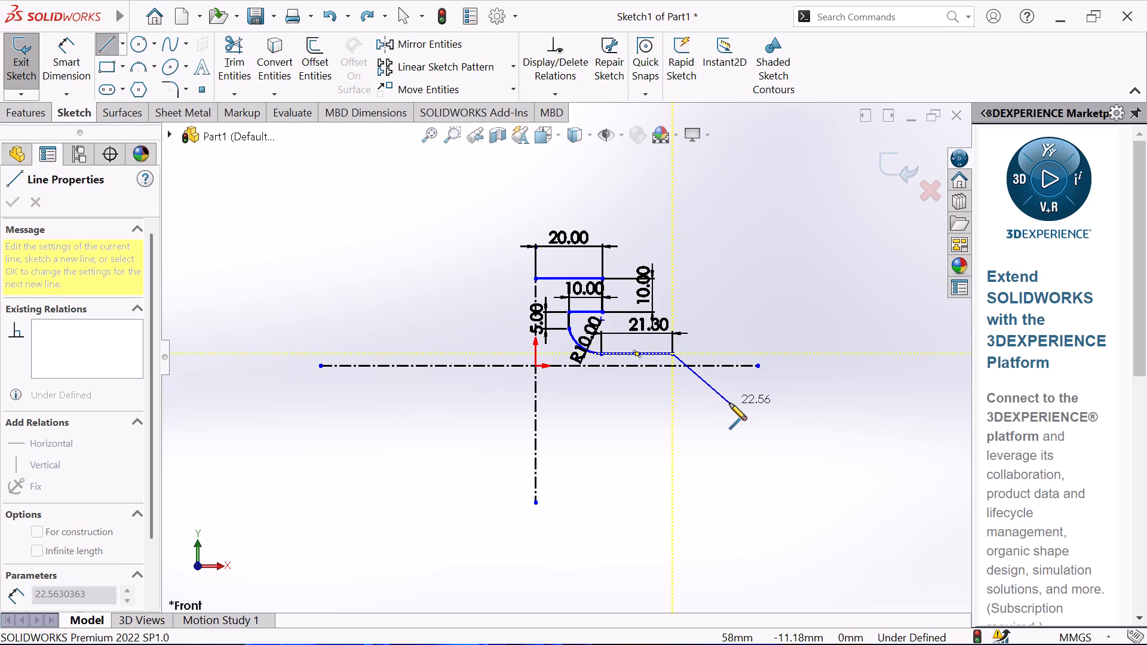
click(729, 403)
right_click(765, 306)
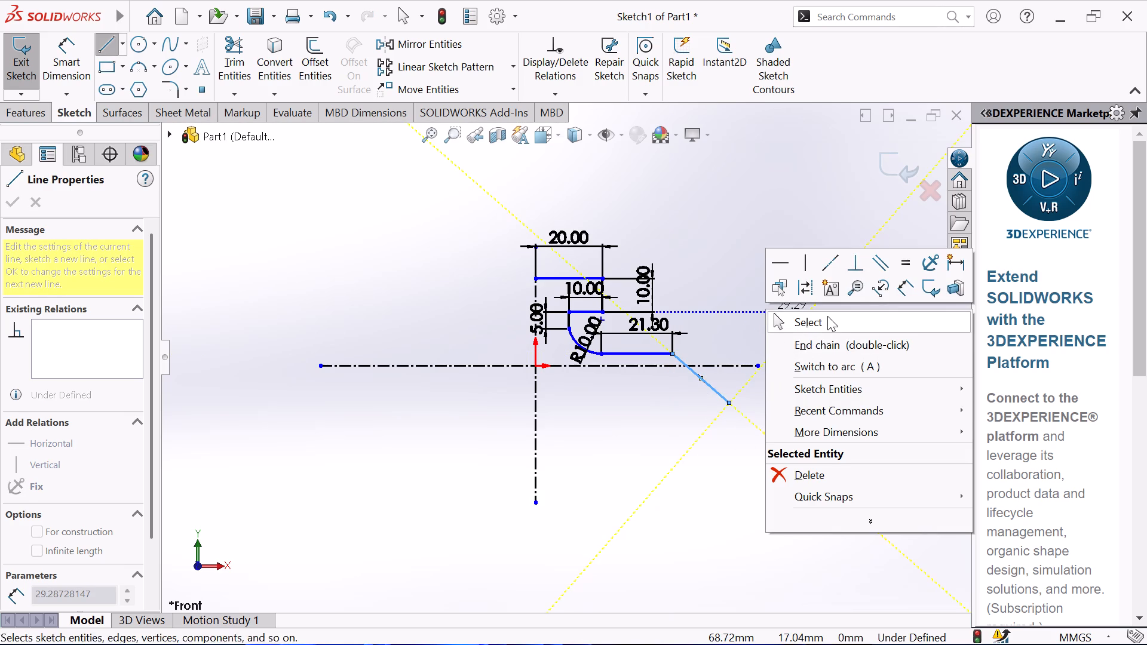
click(753, 418)
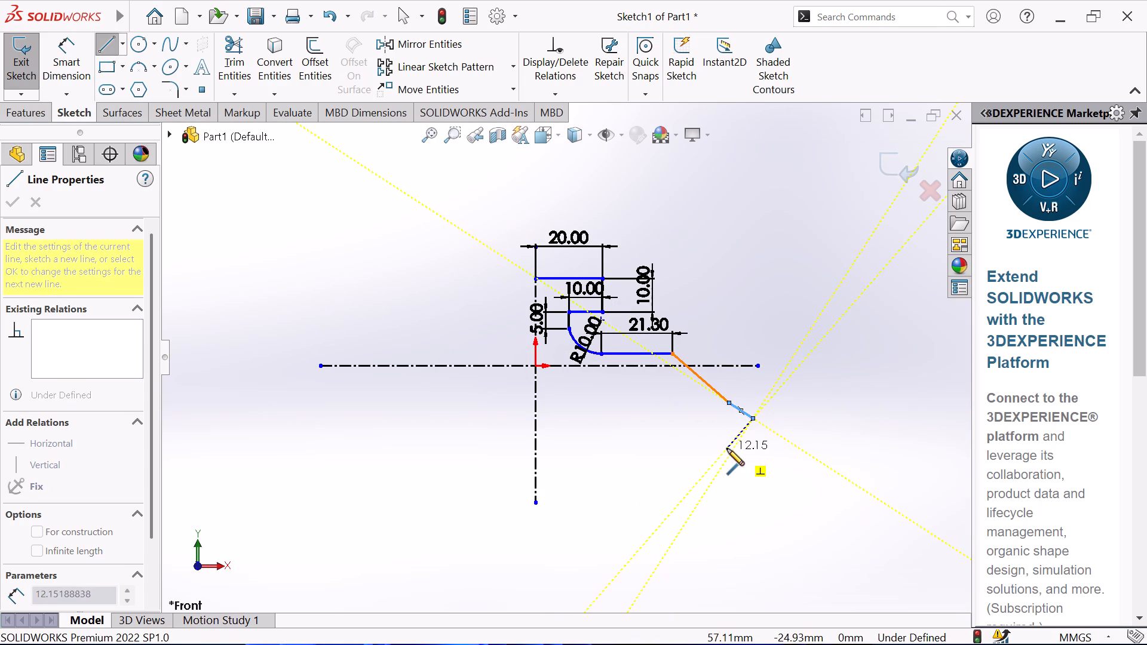
key(ctrl+z)
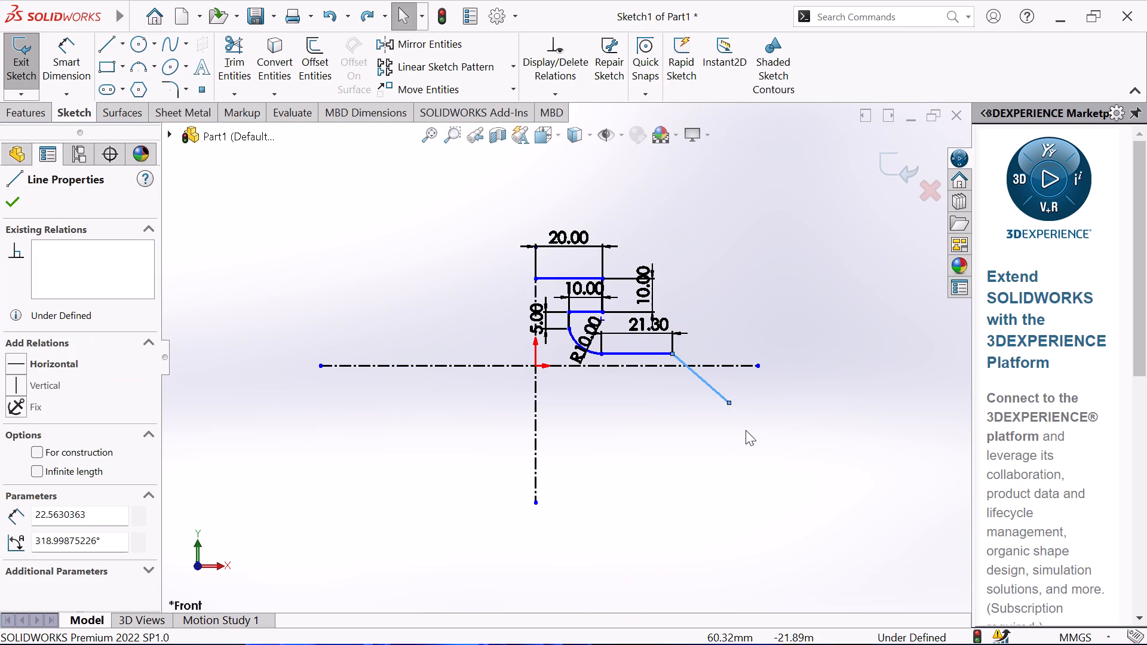
Sketch a vertical line about 23.8 mm long downward from the sloping line's lower end.
click(105, 46)
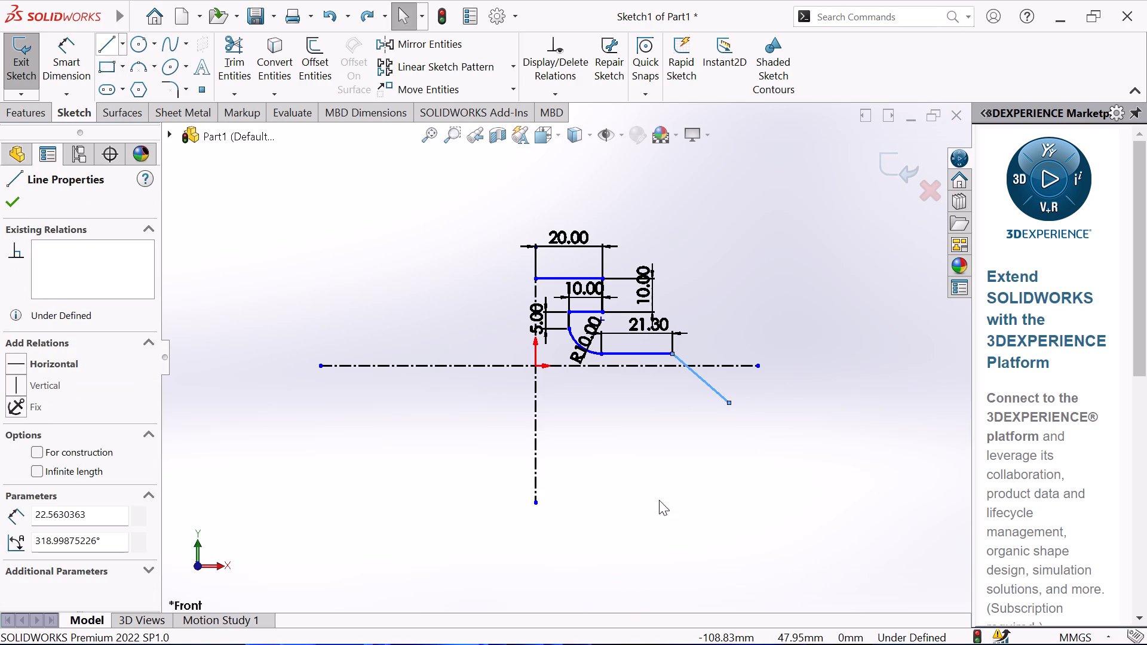
click(728, 404)
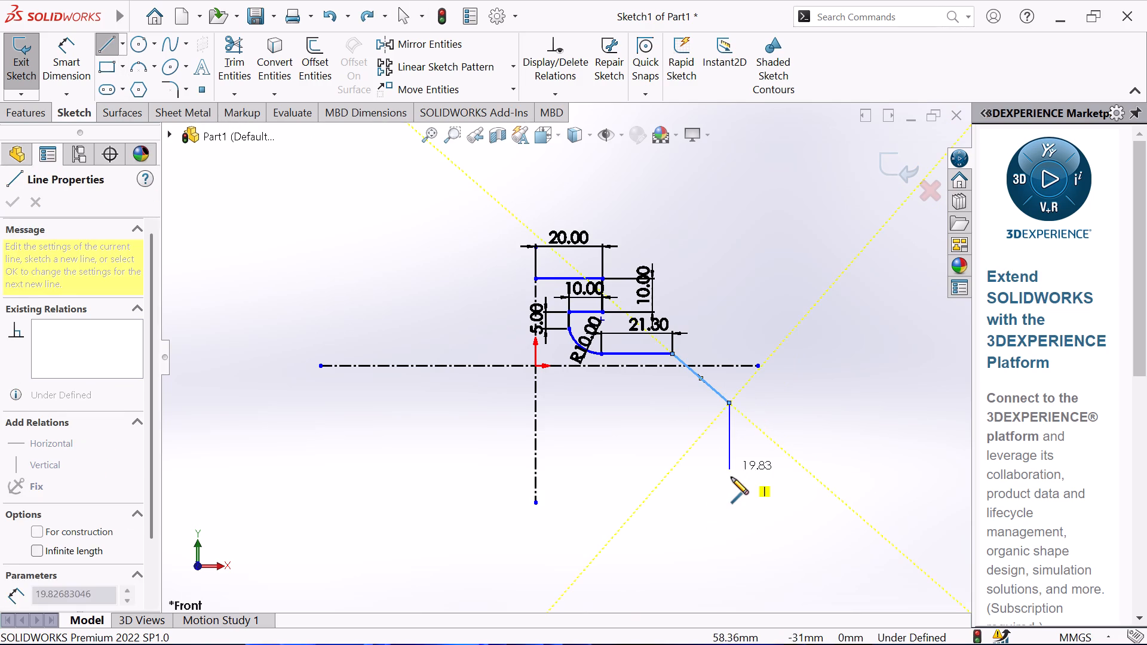
click(731, 483)
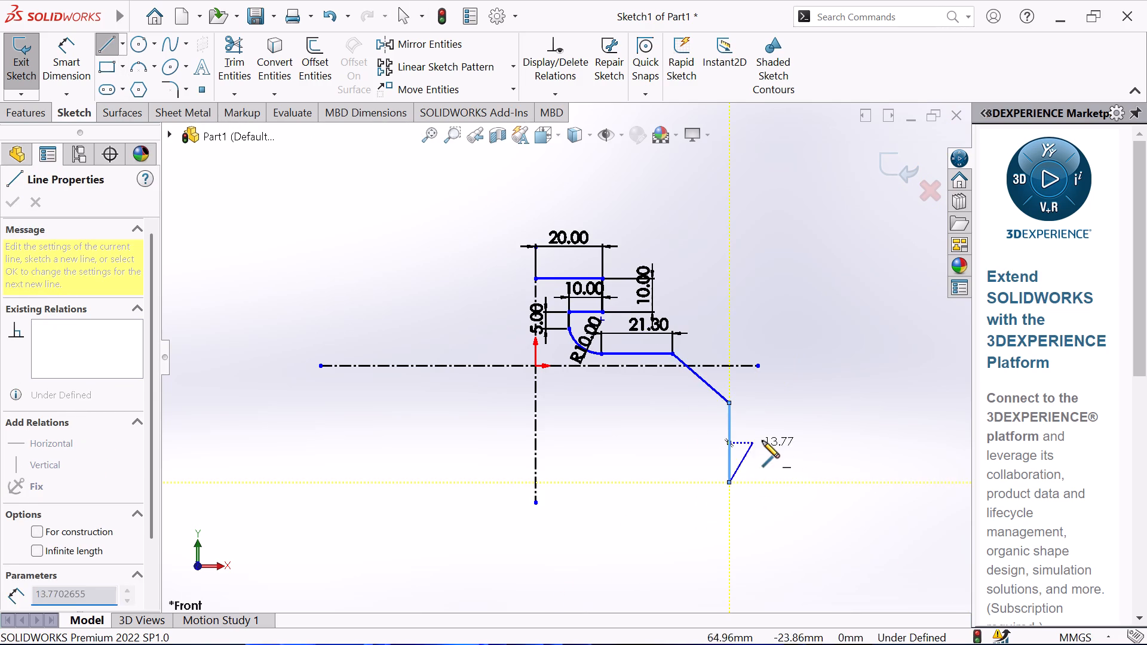
right_click(763, 441)
click(808, 435)
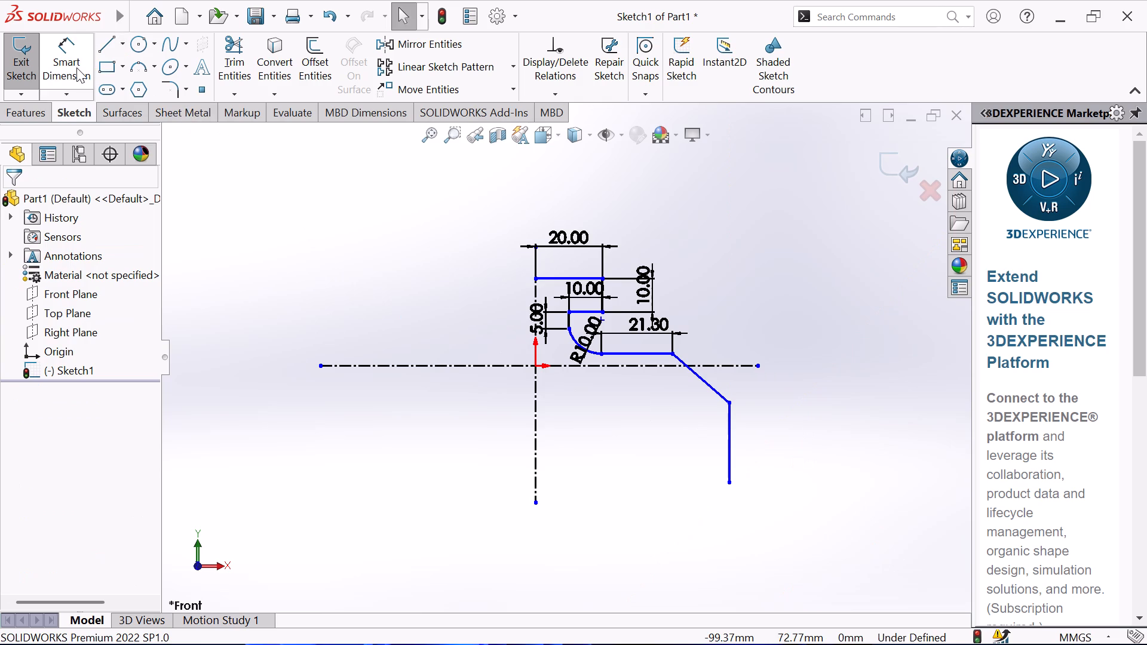
Dimension the sloping line's length to 180 mm.
click(76, 67)
click(714, 391)
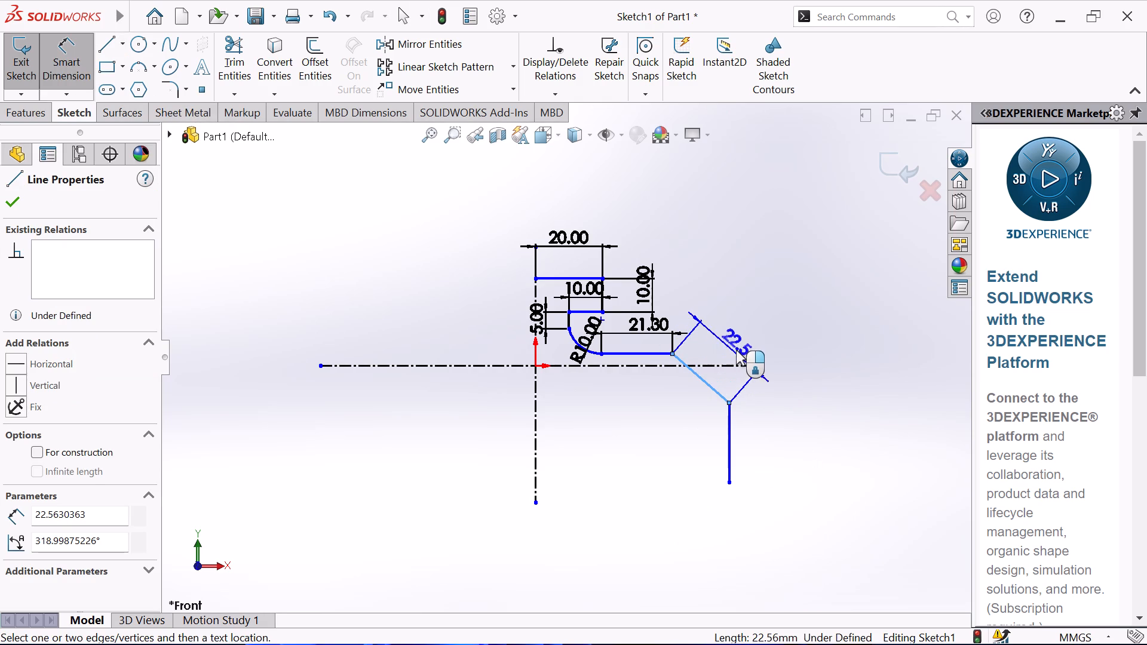
click(737, 346)
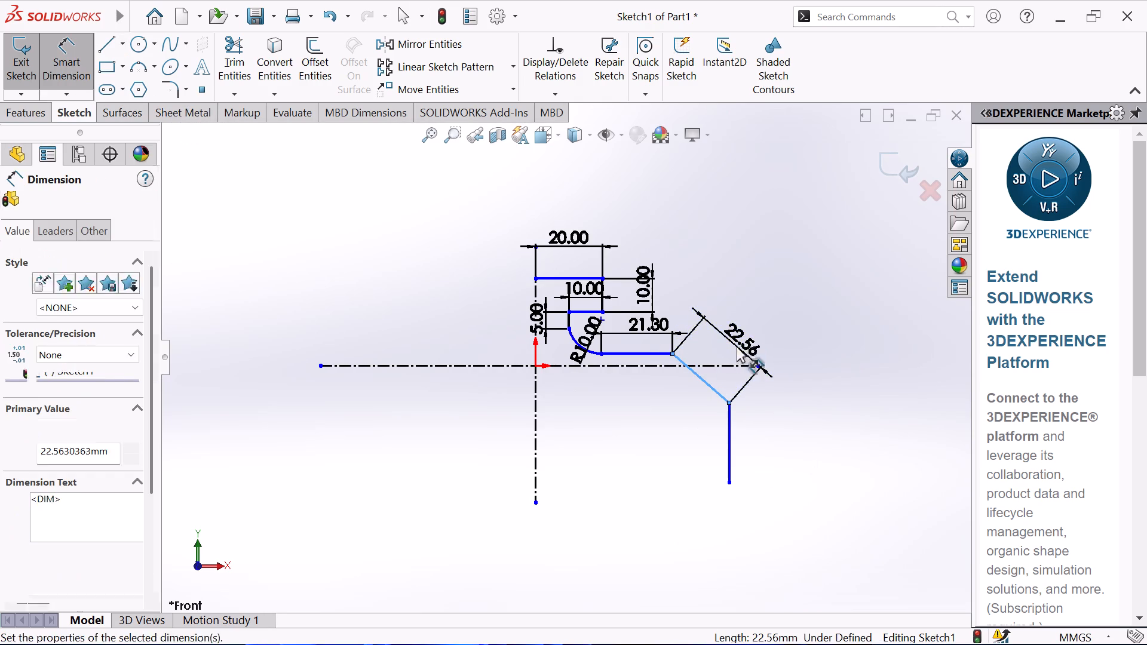
key(1)
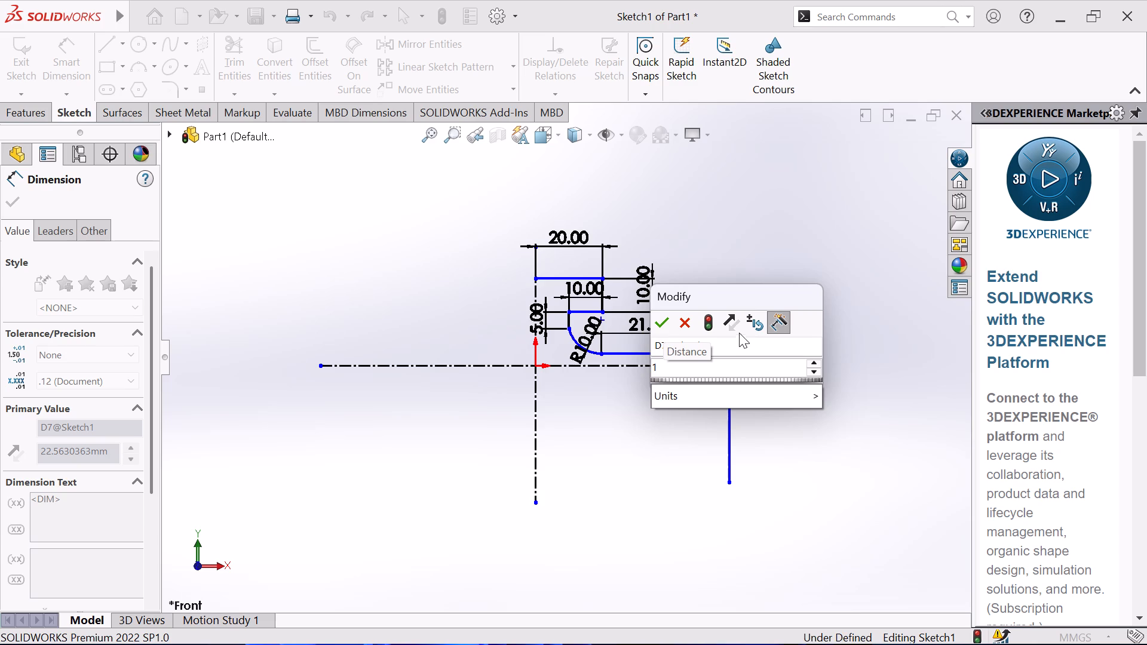
text(80)
key(Return)
Dimension the vertical line below the sloping line to 15 mm.
scroll(804, 494, up, 3)
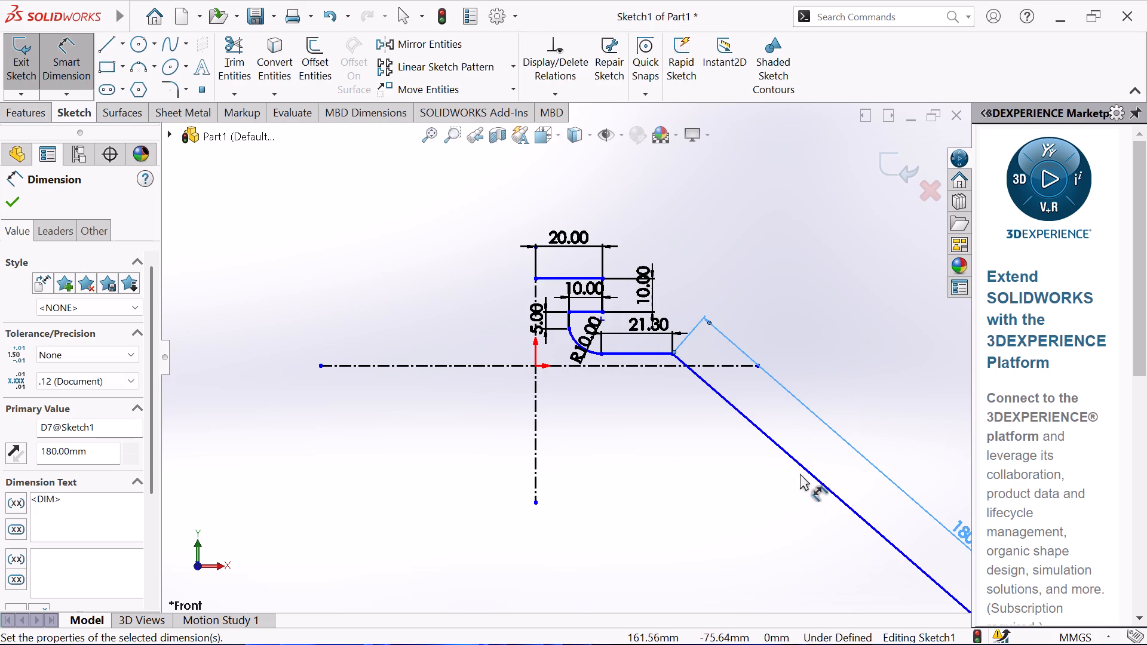
scroll(799, 468, up, 1)
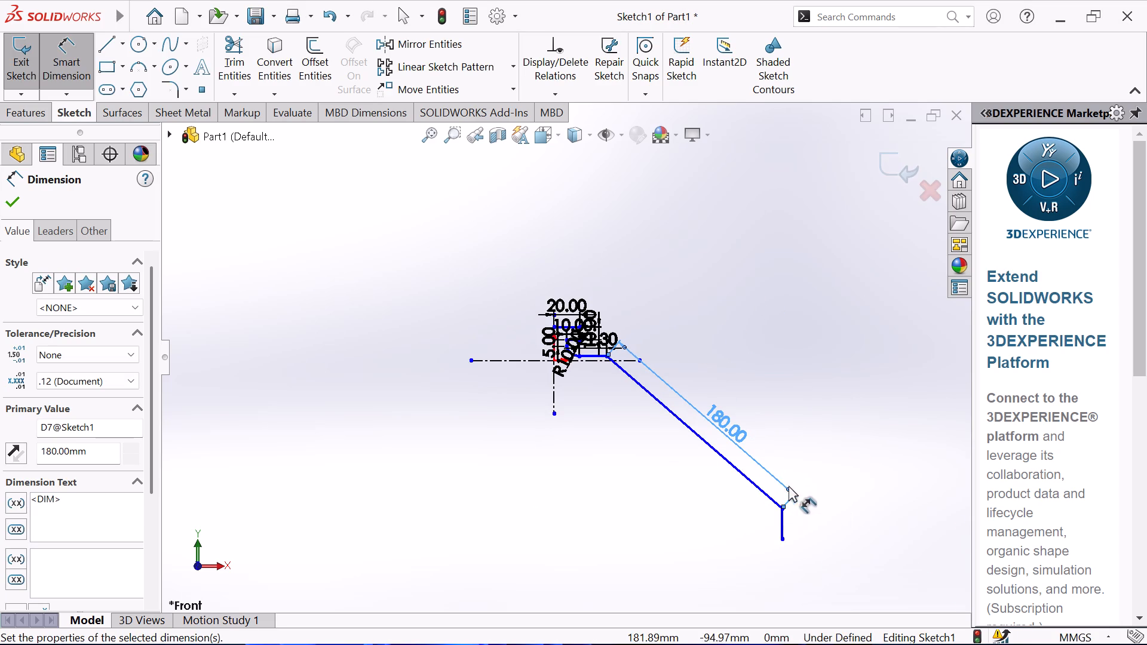
click(784, 529)
click(838, 532)
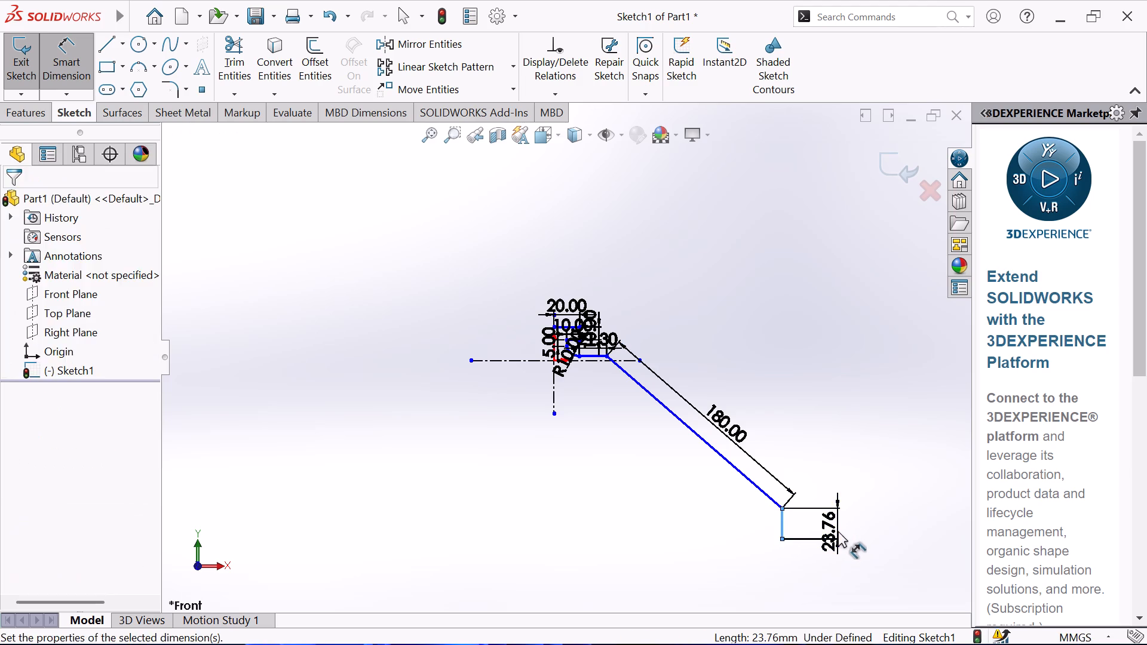
key(1)
key(5)
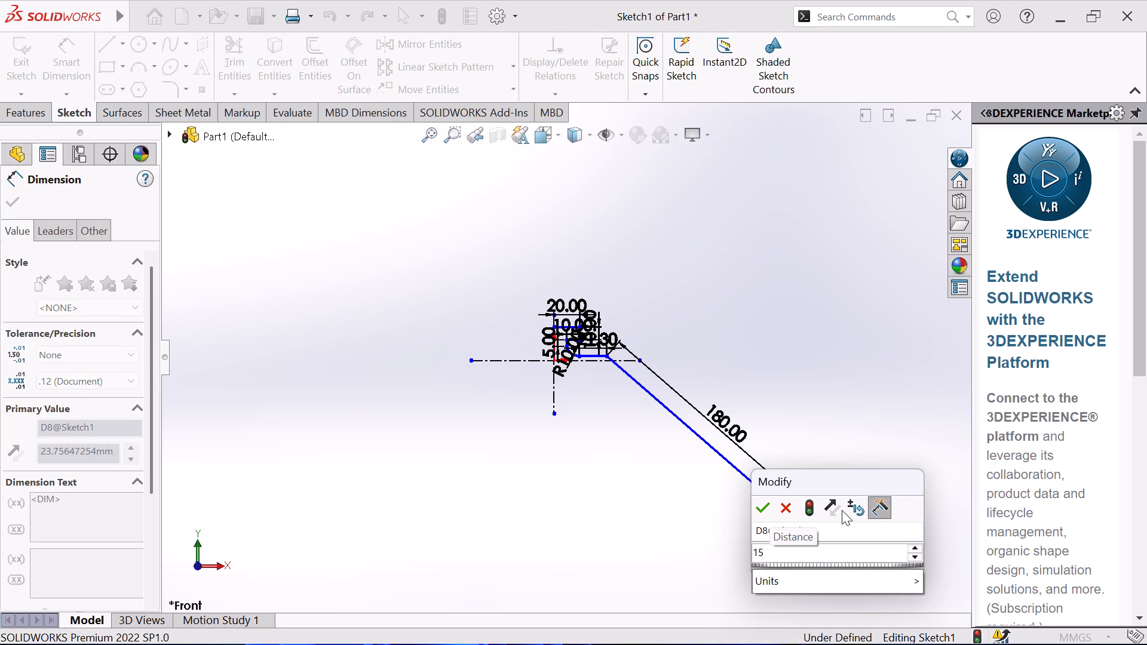
key(Return)
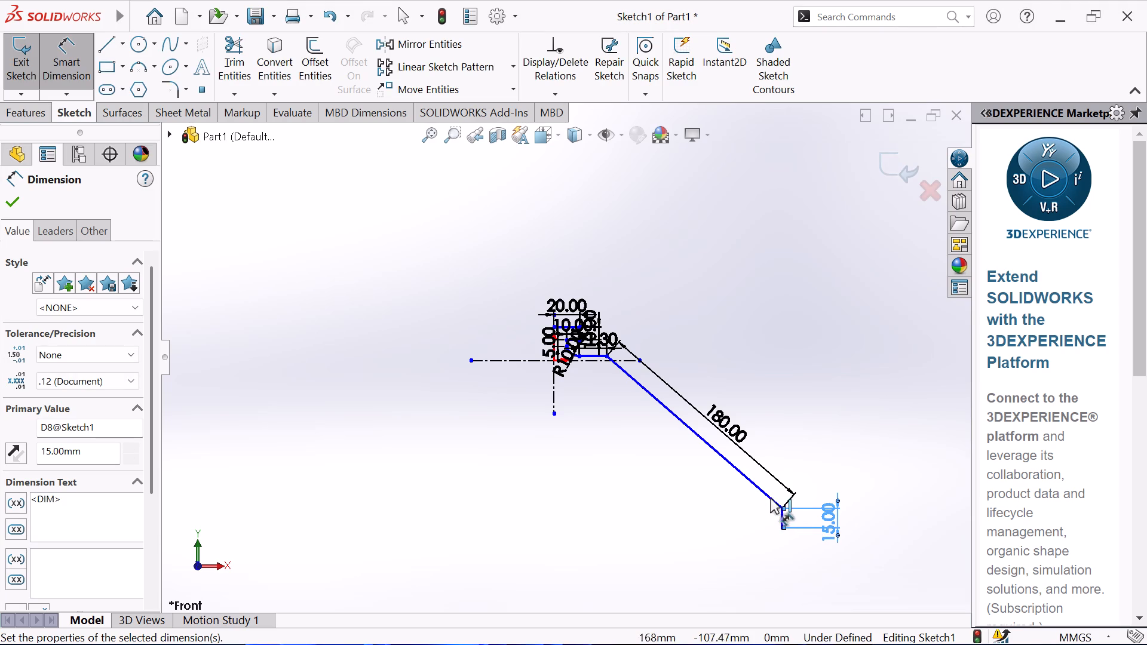
Dimension the angle between the sloping line and the 15 mm vertical line to 146°.
click(768, 493)
scroll(784, 517, down, 3)
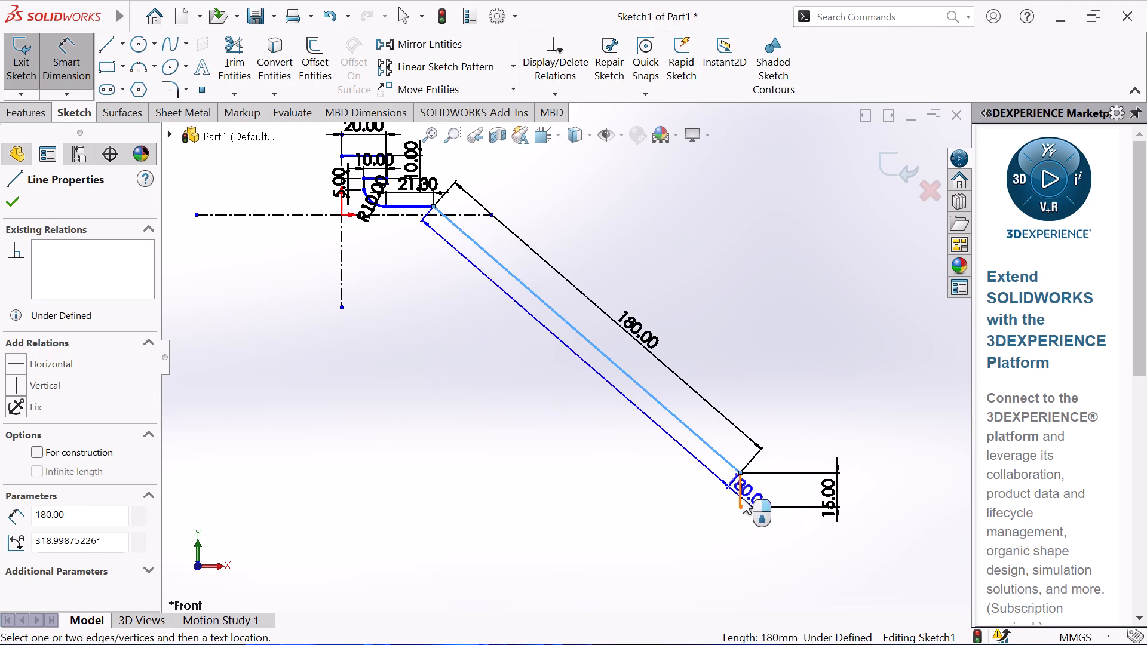
click(742, 496)
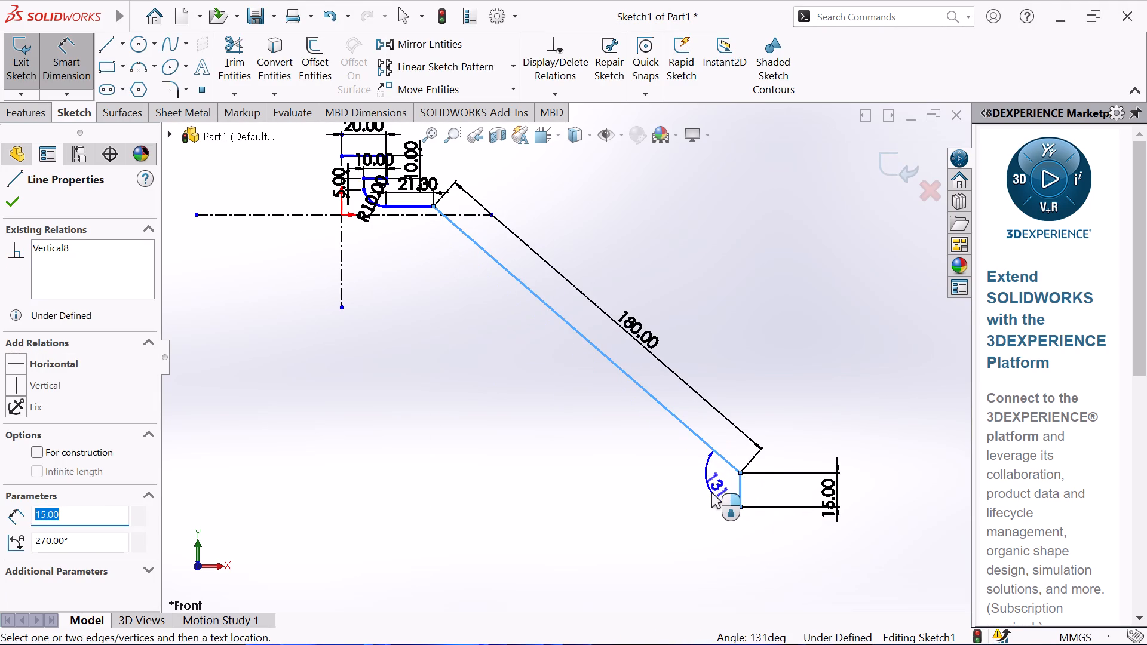
click(711, 493)
key(1)
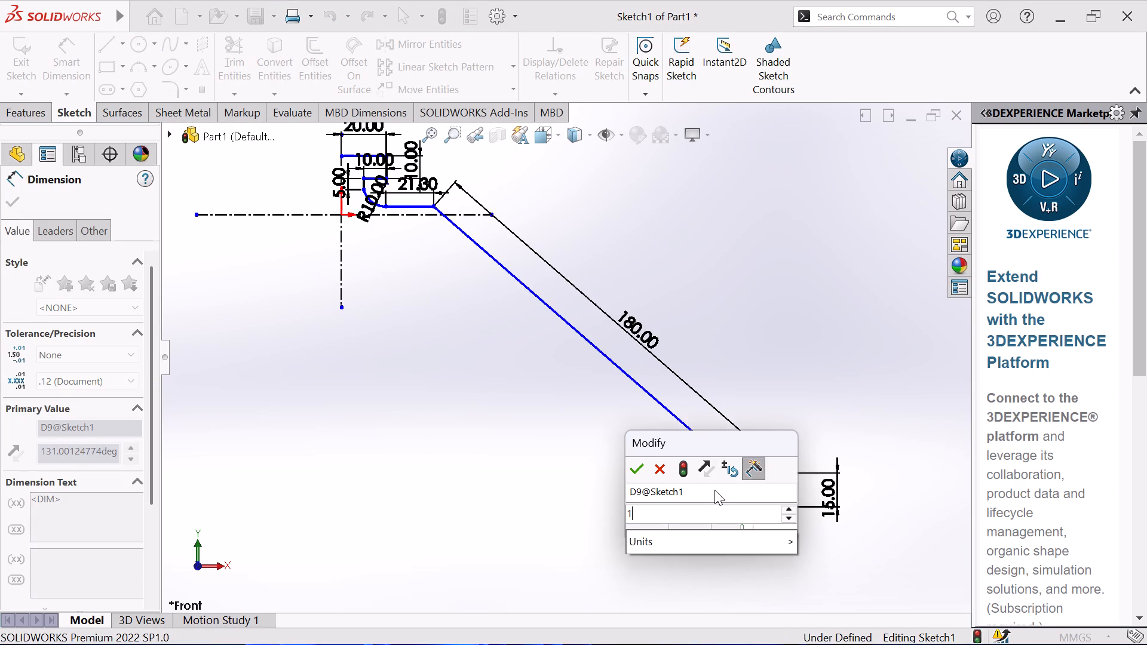
text(46)
key(Return)
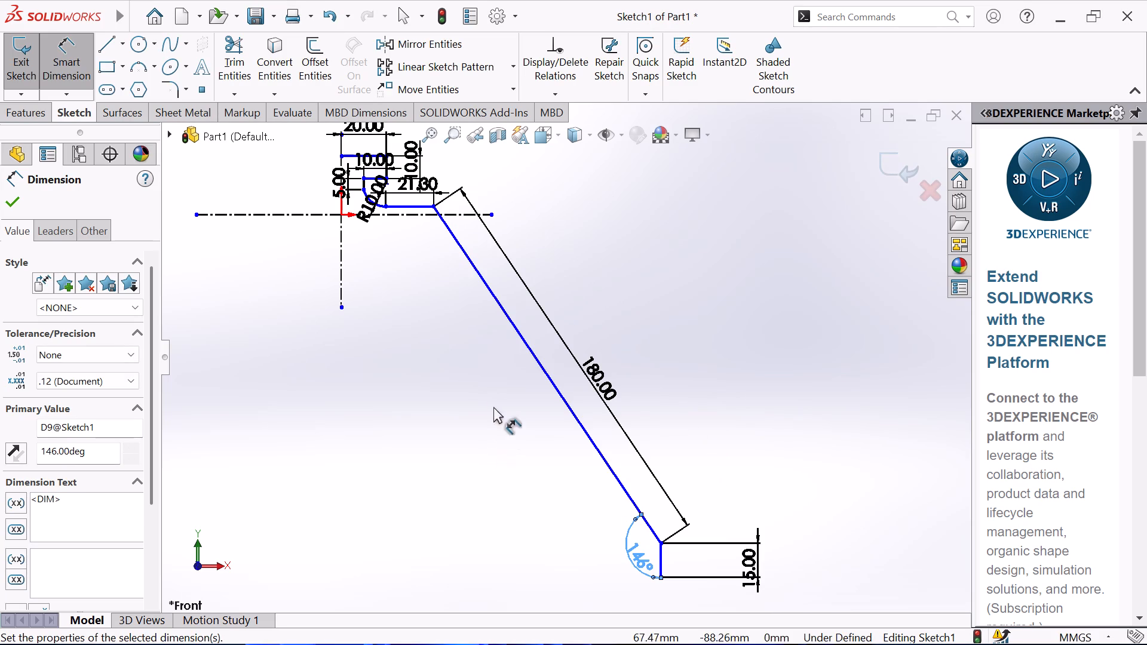
scroll(446, 259, up, 2)
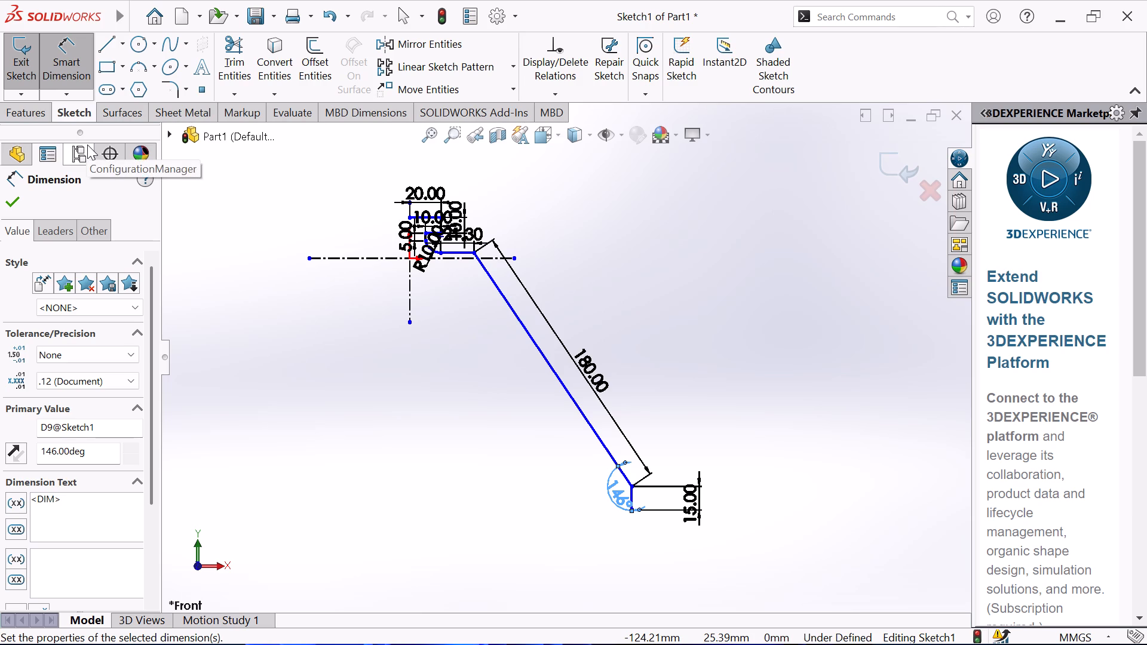
right_click(613, 291)
click(682, 351)
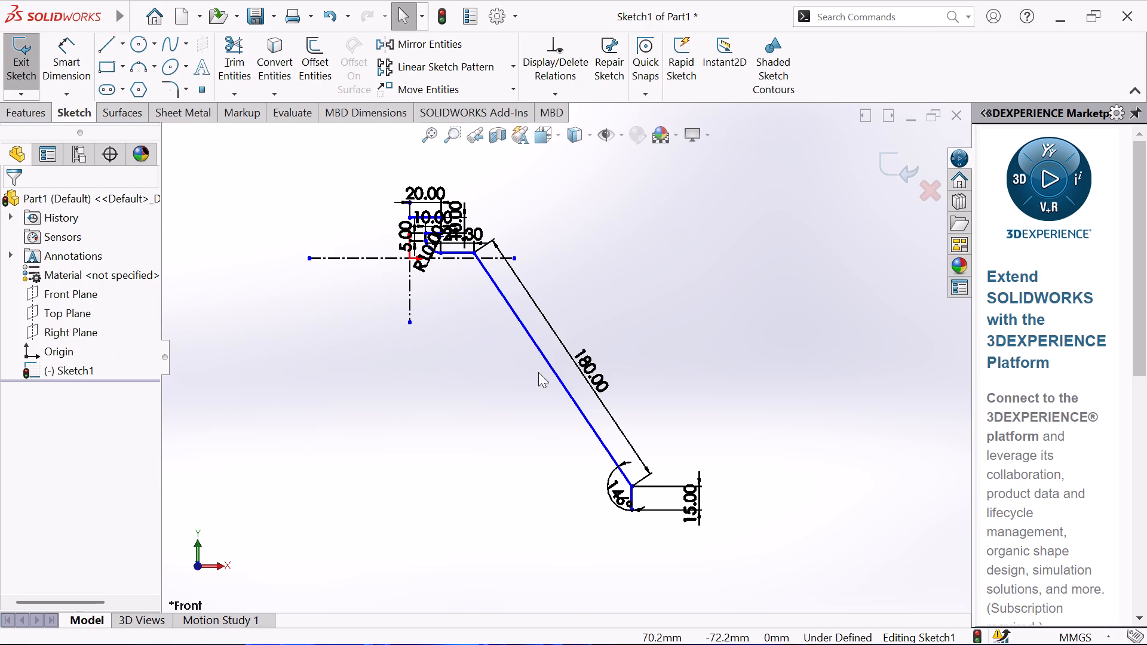
Set the sloping line's length dimension to 20 mm.
double_click(584, 370)
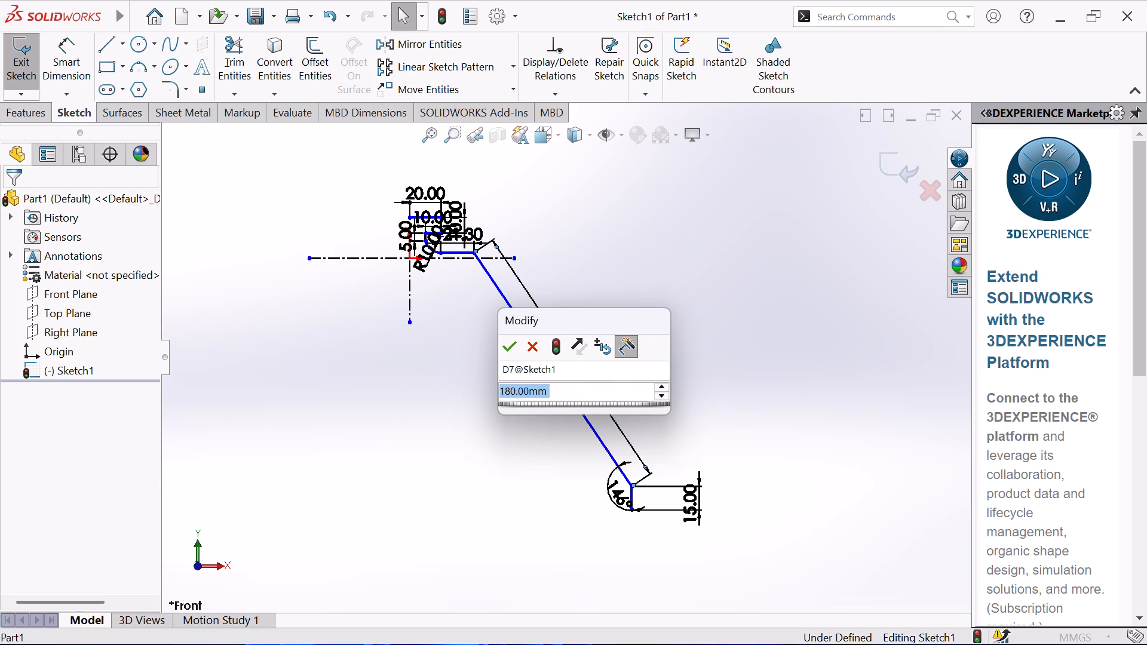
key(1)
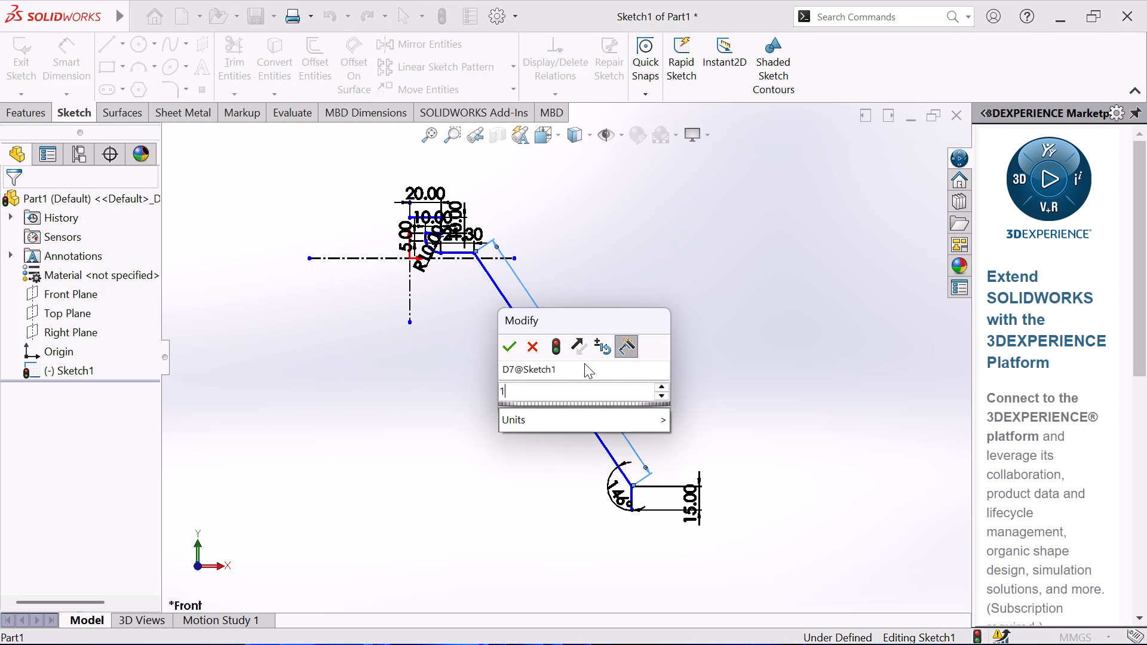
key(BackSpace)
text(20)
key(Return)
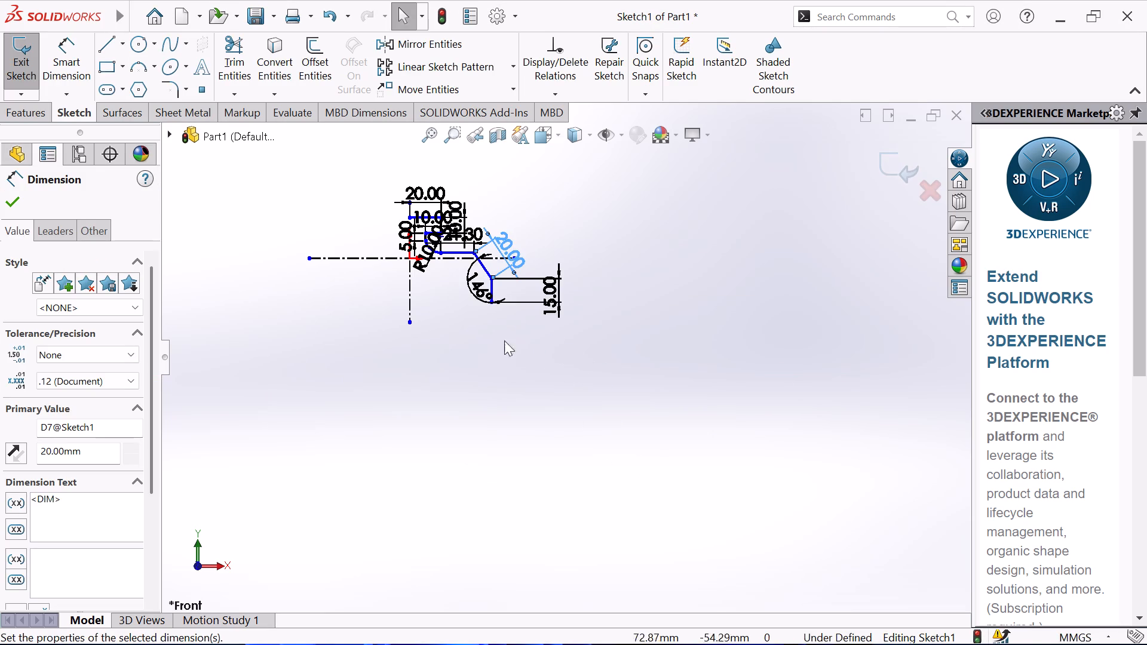
Sketch a three-point semicircular arc of about 18.7 mm radius down from the 15 mm vertical line's lower endpoint, bulging away from the vertical centerline.
scroll(471, 328, down, 2)
scroll(417, 187, down, 2)
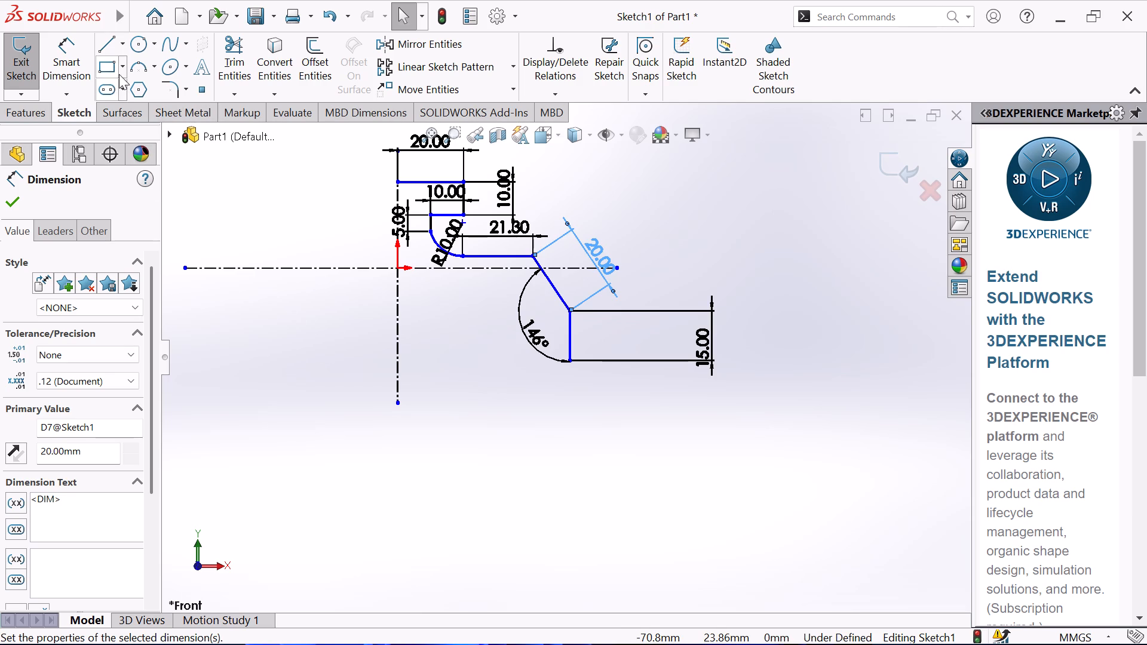
click(143, 66)
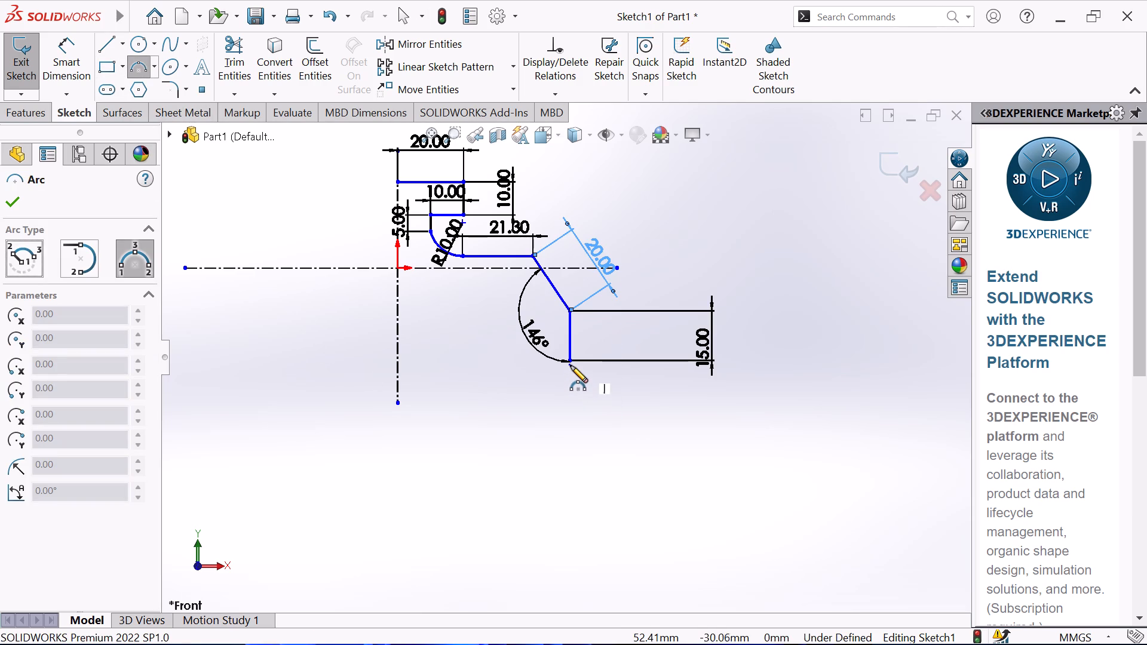
click(571, 362)
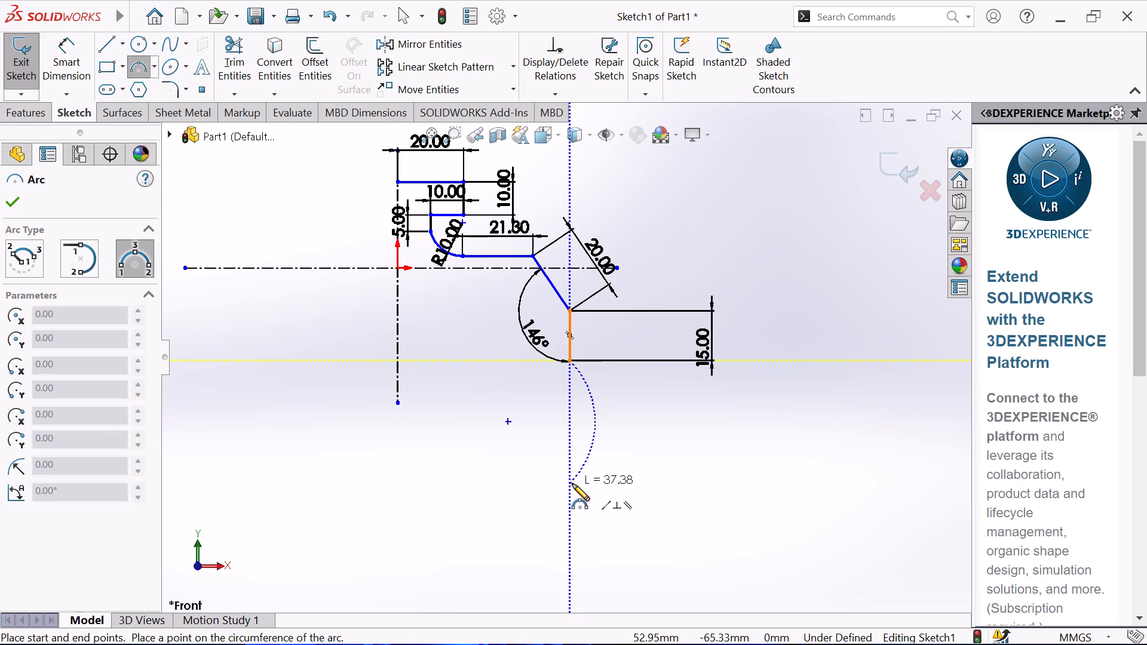
click(572, 484)
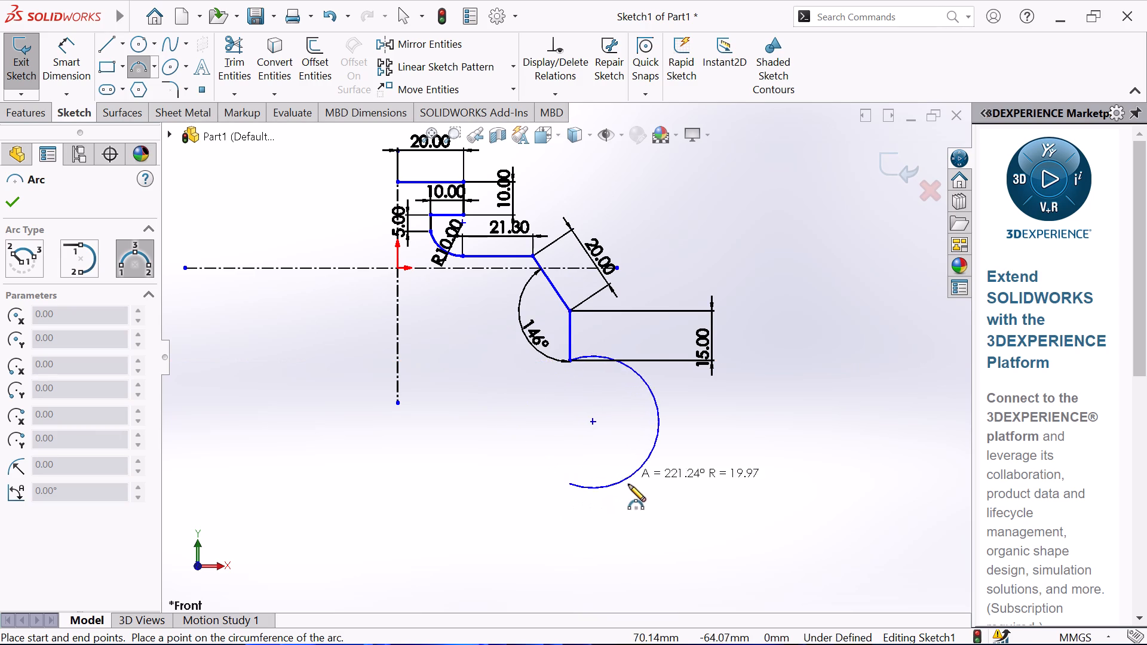
click(624, 446)
right_click(686, 437)
click(731, 450)
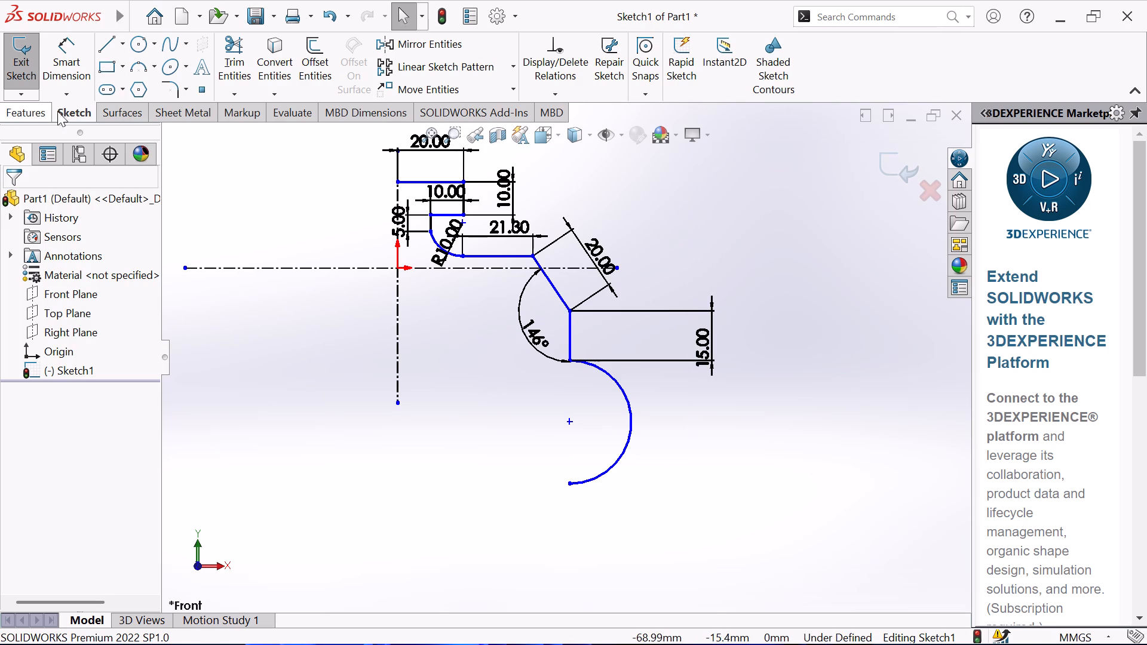
Dimension the semicircular arc's radius to 42.8 mm.
click(62, 67)
click(631, 428)
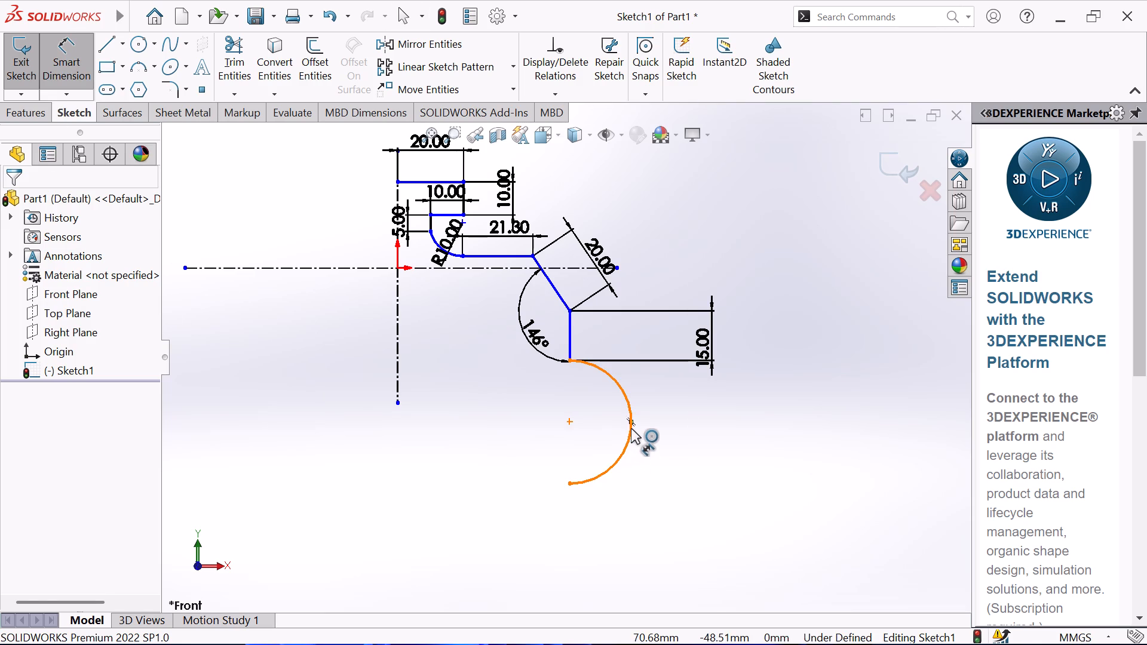
click(677, 425)
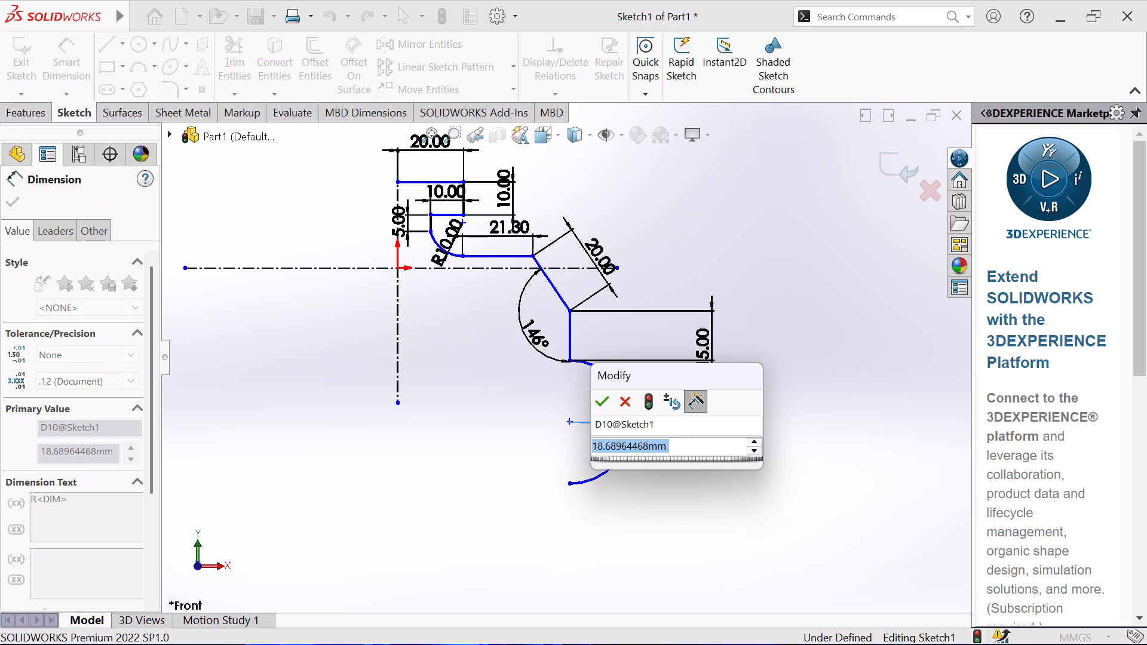
text(42.)
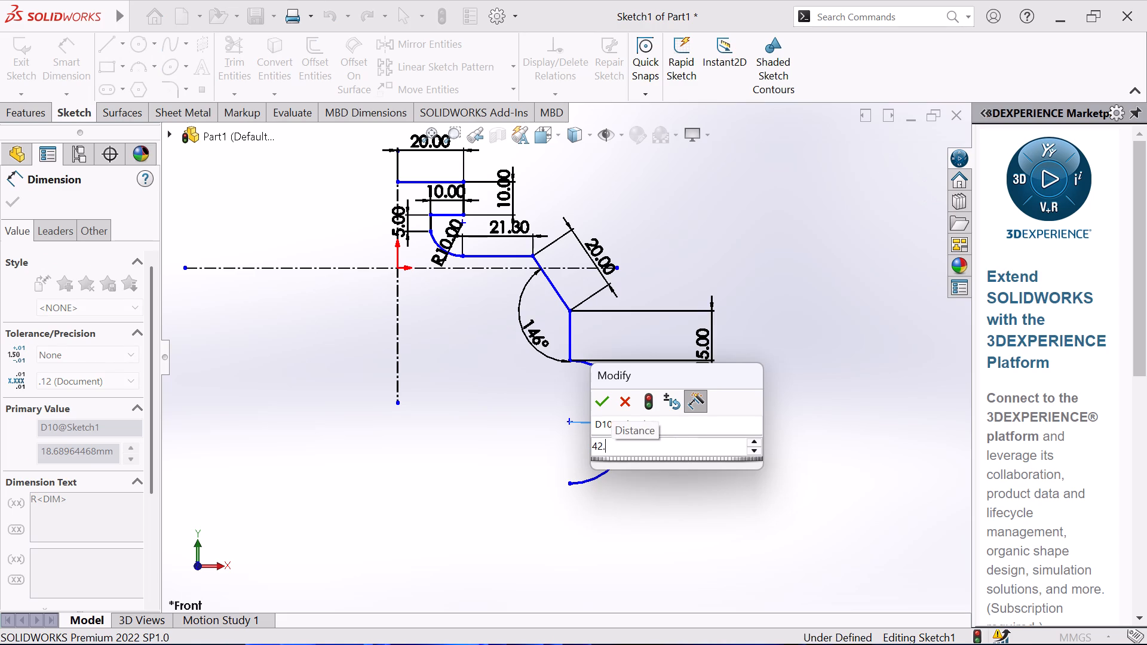
key(8)
key(Return)
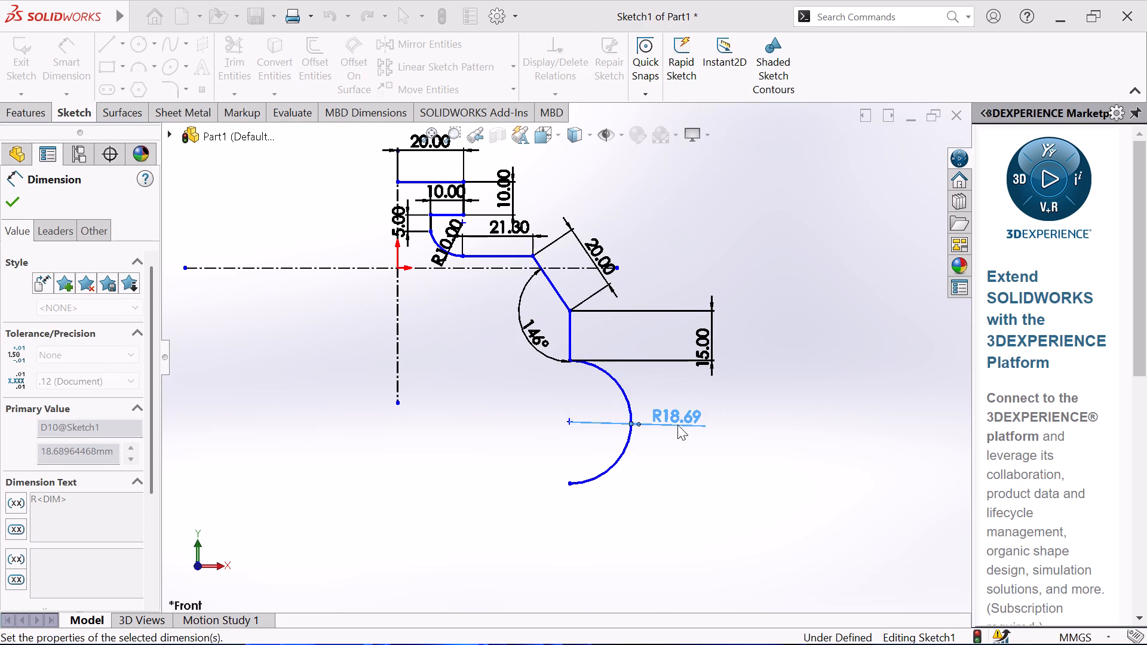
scroll(670, 454, up, 3)
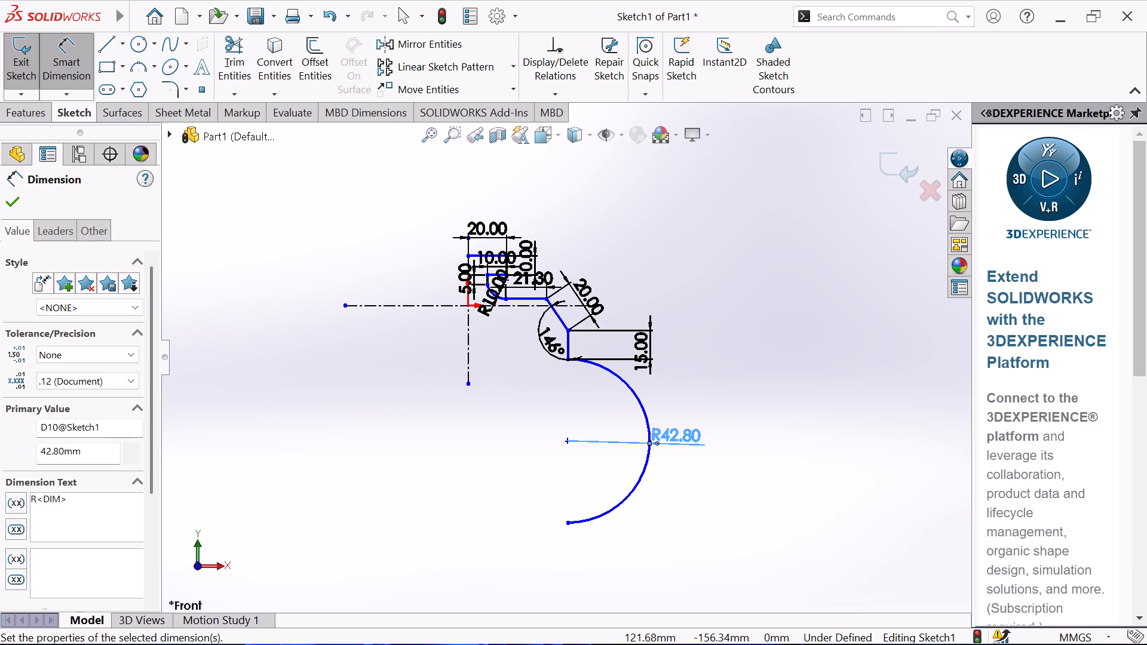
right_click(849, 505)
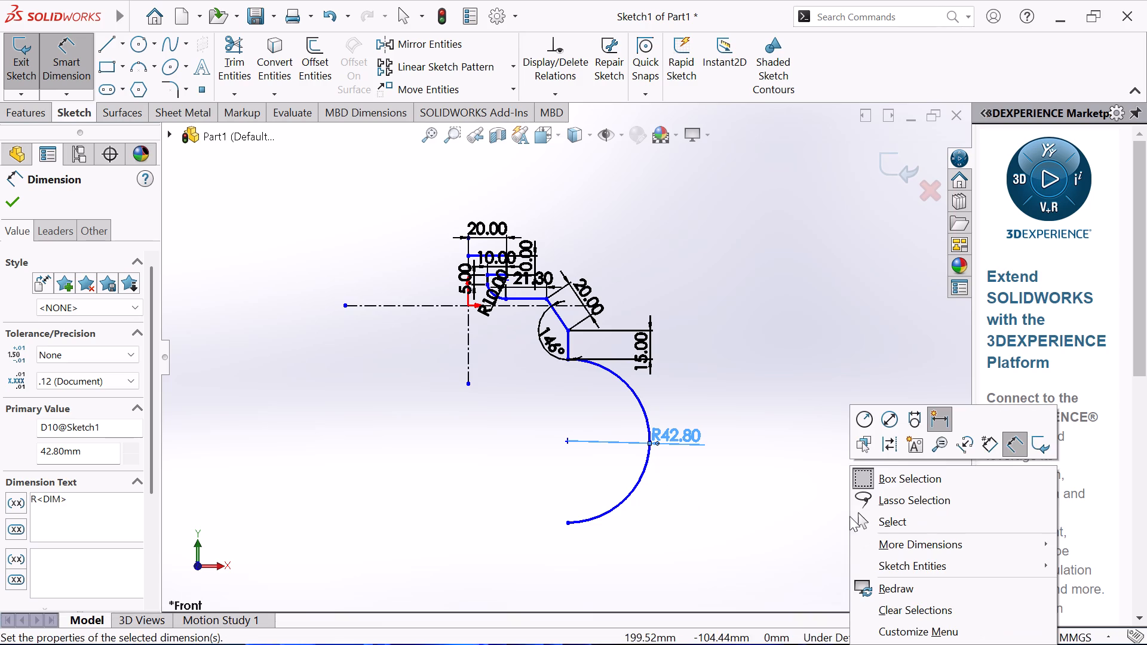
click(880, 512)
Stretch the vertical centerline's lower endpoint down past the arc to about 184 mm below the origin.
scroll(697, 472, up, 3)
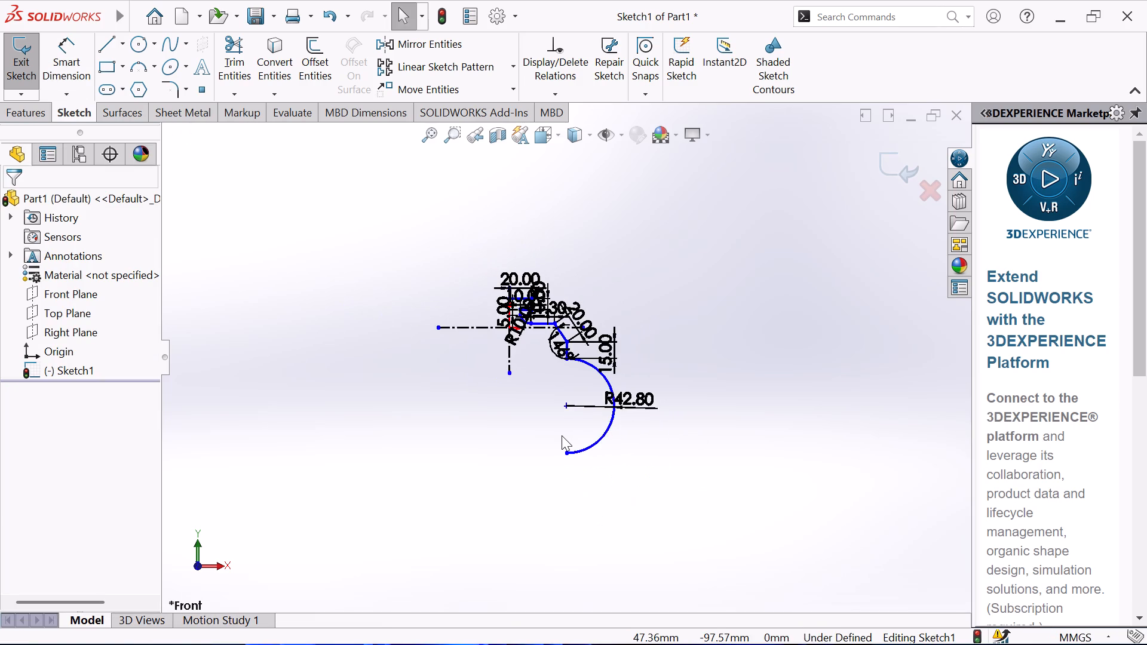
scroll(562, 435, down, 3)
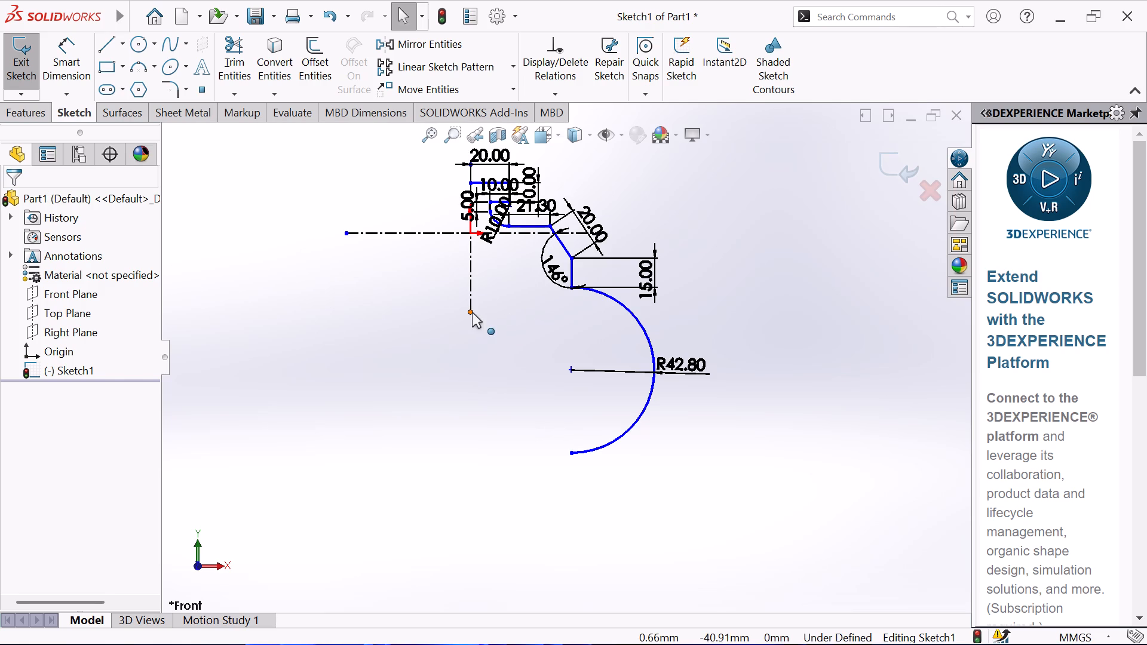
drag(472, 312, 510, 589)
scroll(522, 489, up, 2)
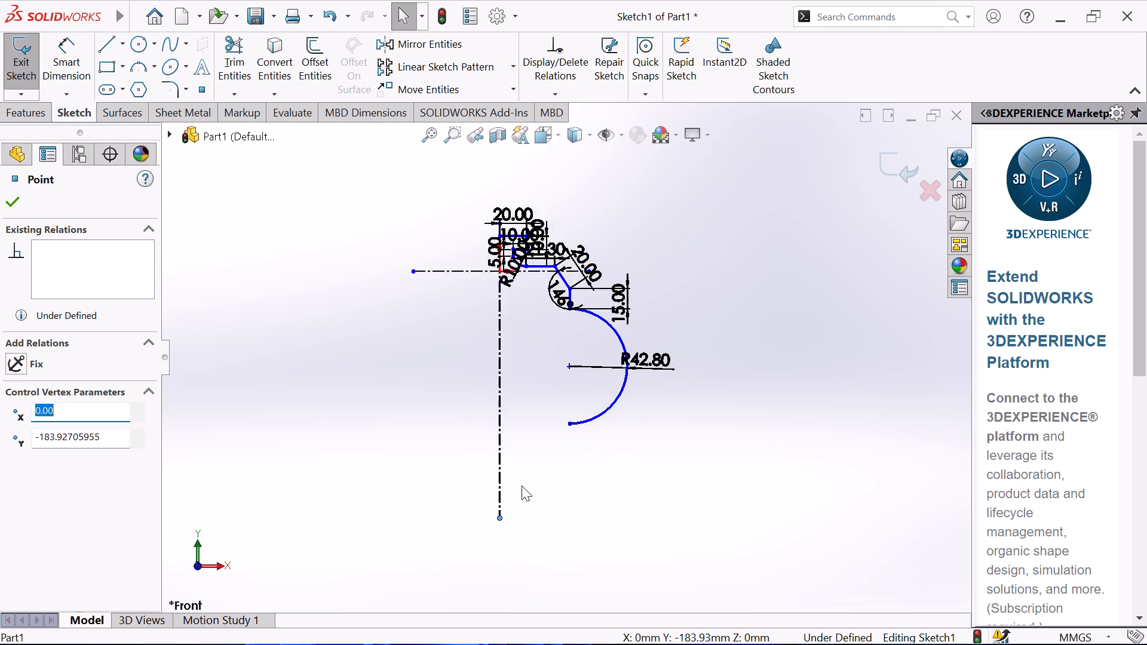
scroll(522, 486, up, 1)
scroll(575, 406, down, 3)
scroll(658, 413, down, 2)
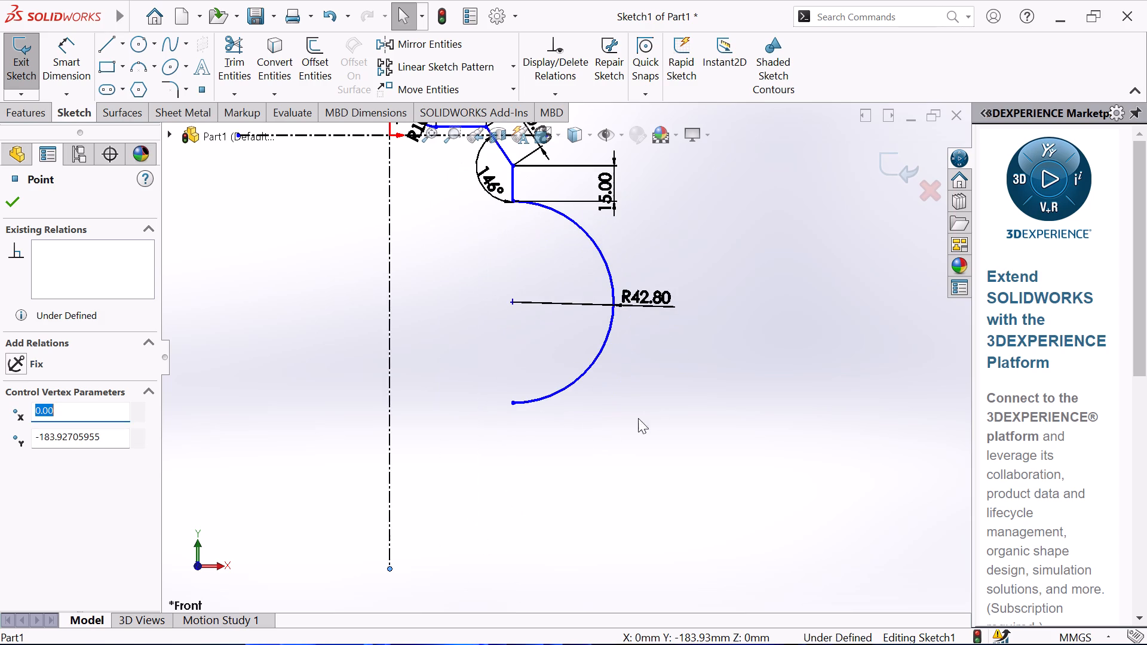
click(19, 202)
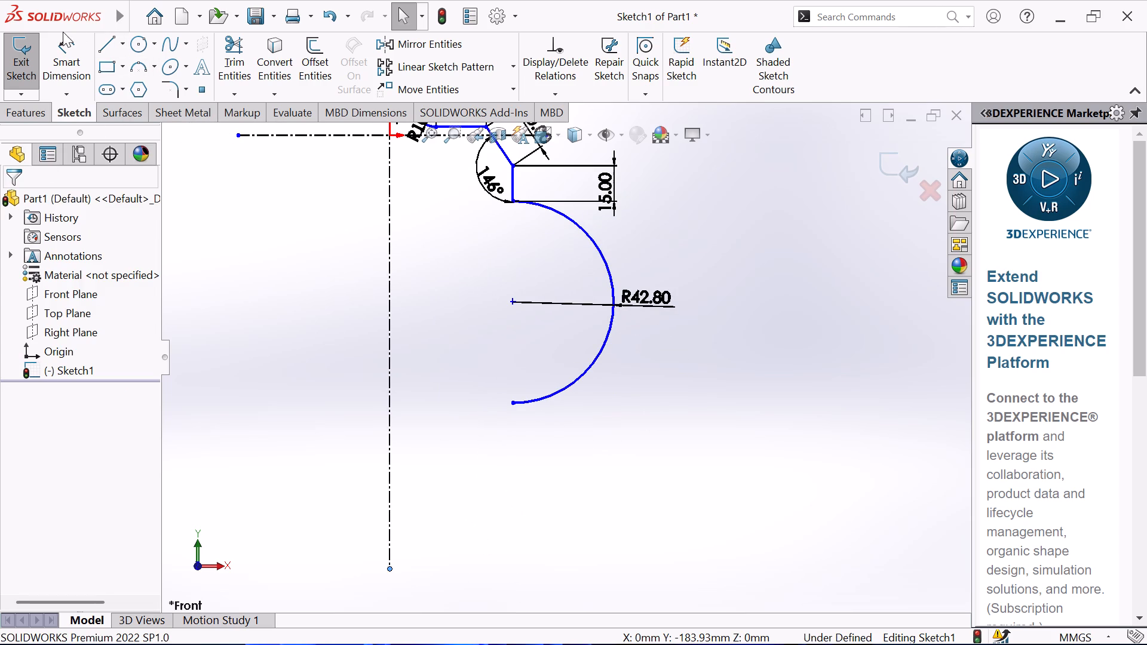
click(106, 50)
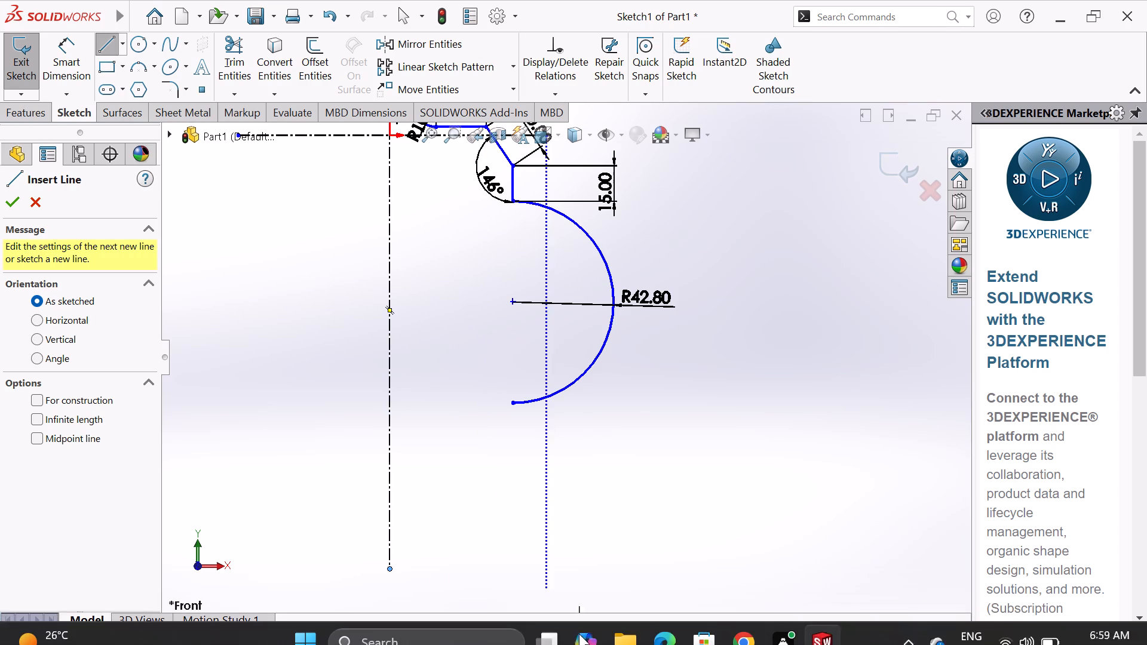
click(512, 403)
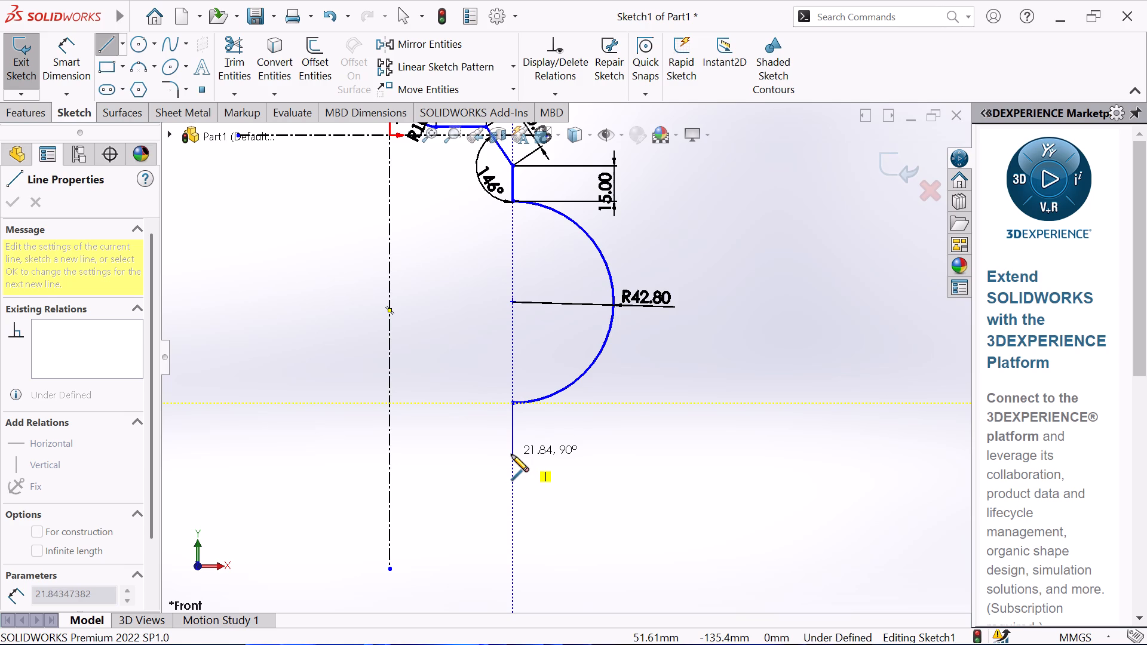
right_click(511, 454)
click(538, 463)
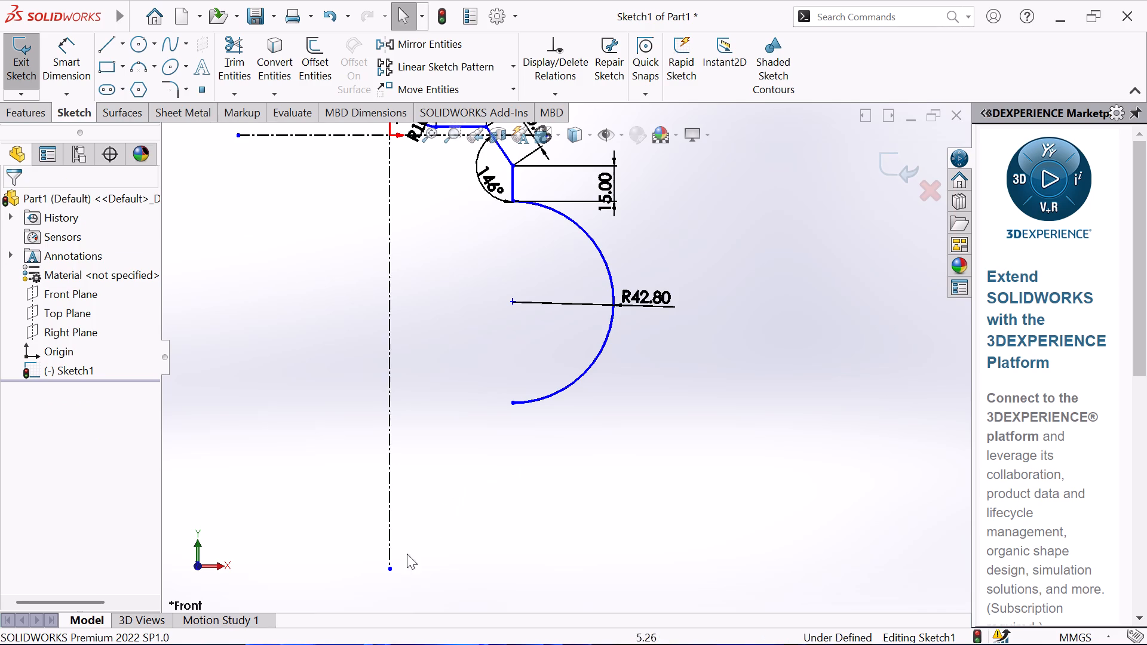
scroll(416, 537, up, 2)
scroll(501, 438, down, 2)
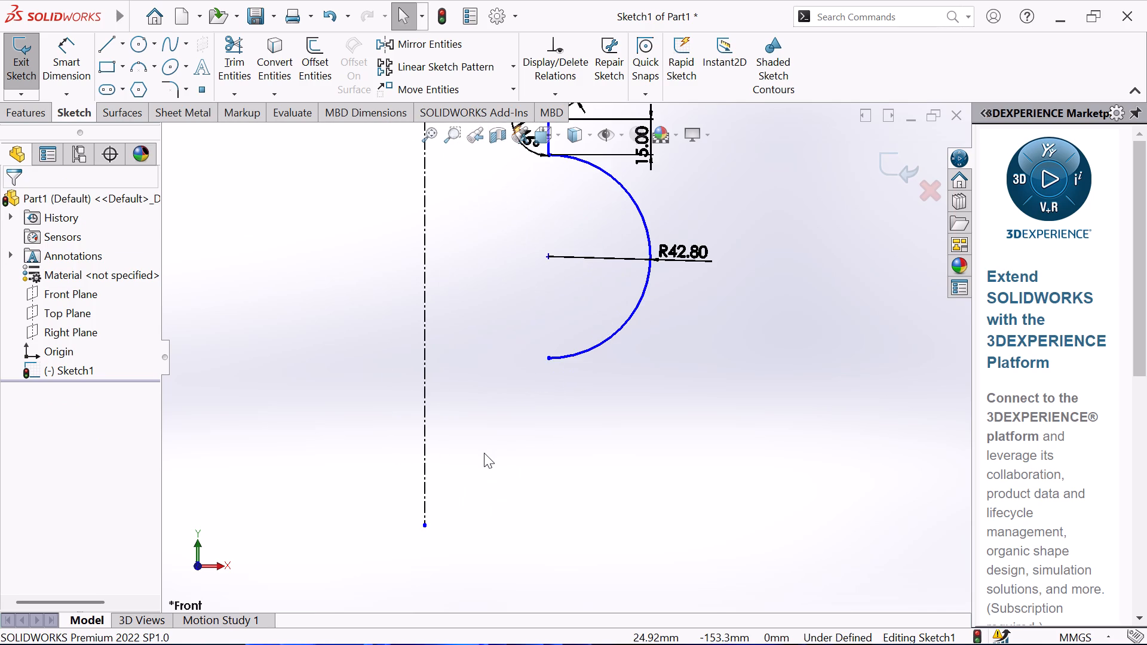
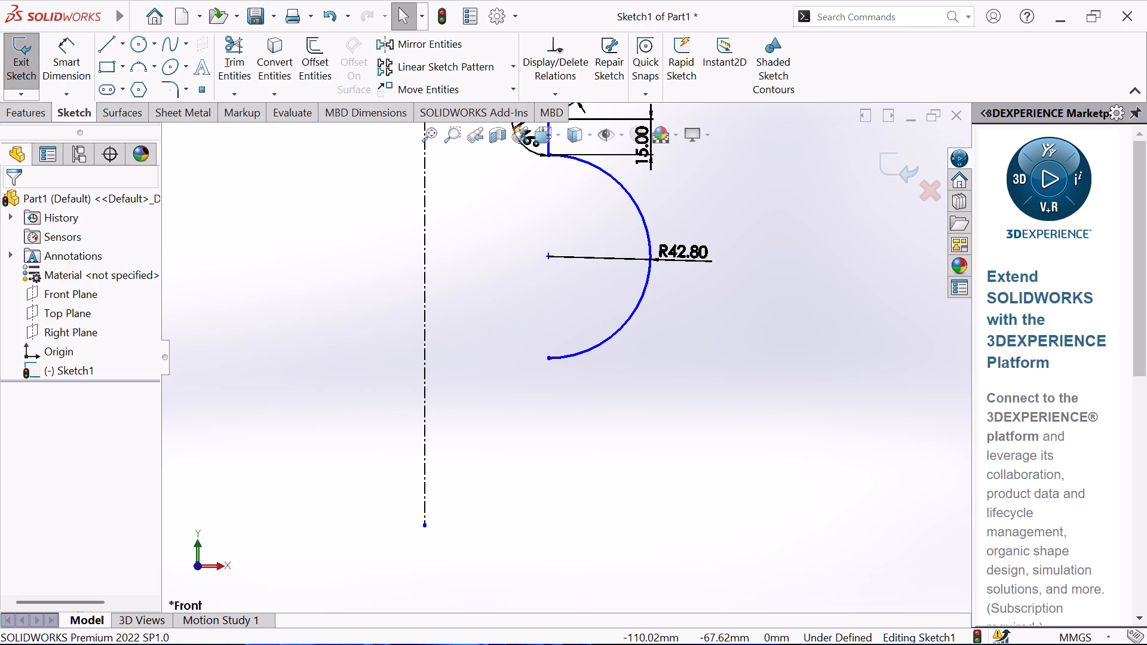
Sketch connected lines from the vertical centerline's lower endpoint to the arc's lower endpoint: about 41 mm out, 35 up, 55 out, 35 up, 44 back.
click(97, 45)
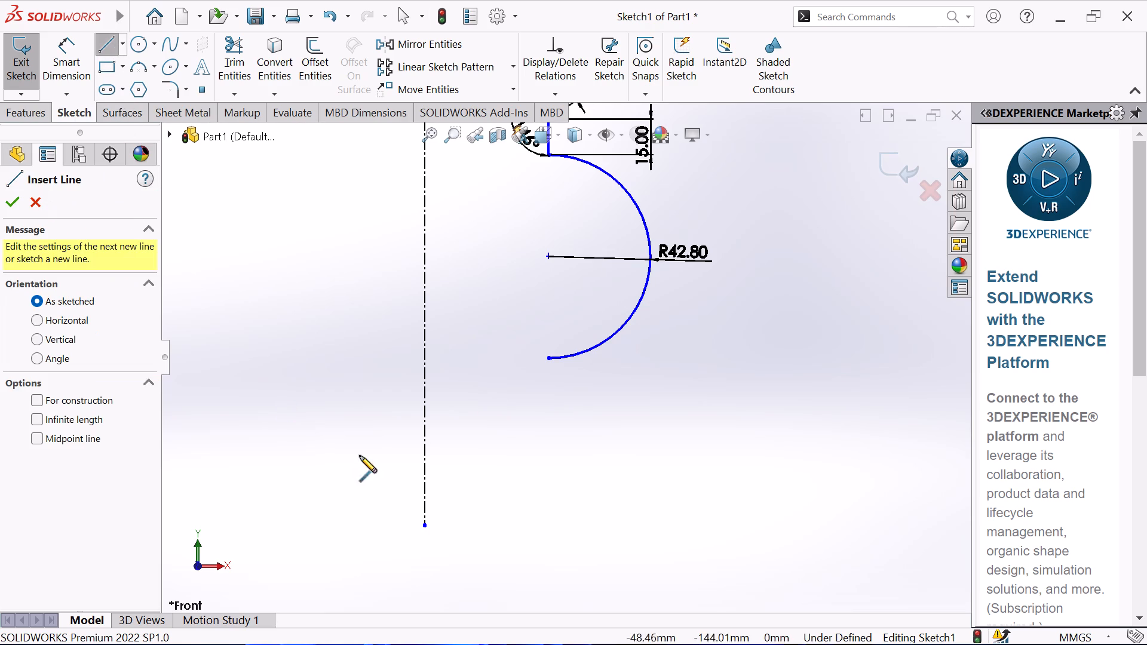
scroll(448, 490, up, 3)
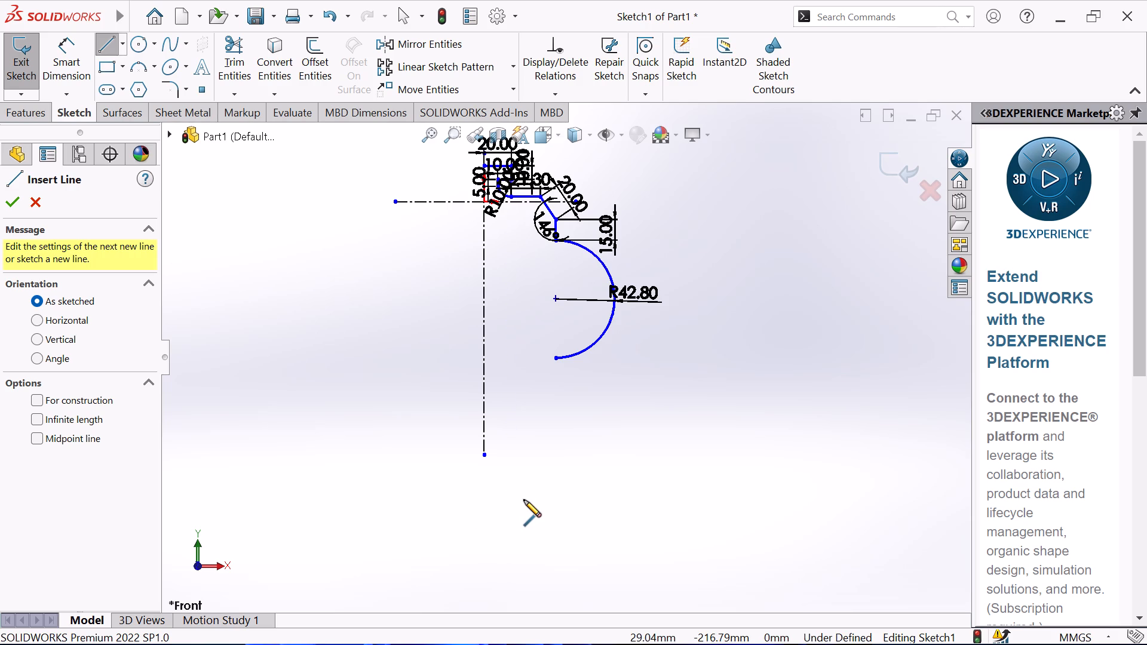
click(485, 456)
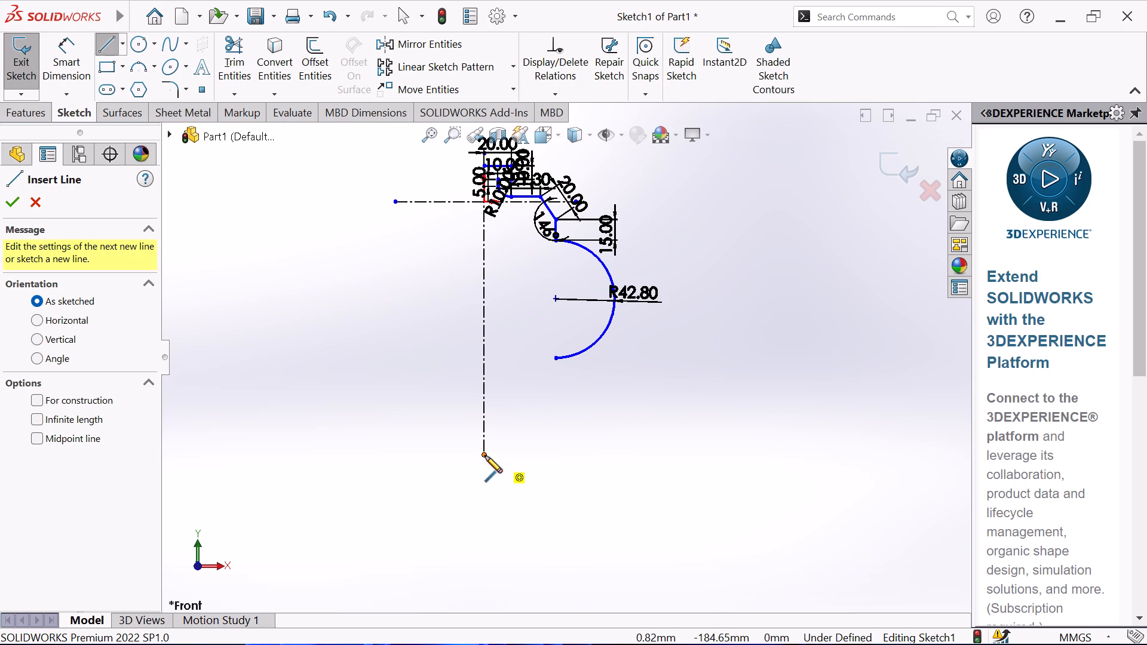
click(540, 457)
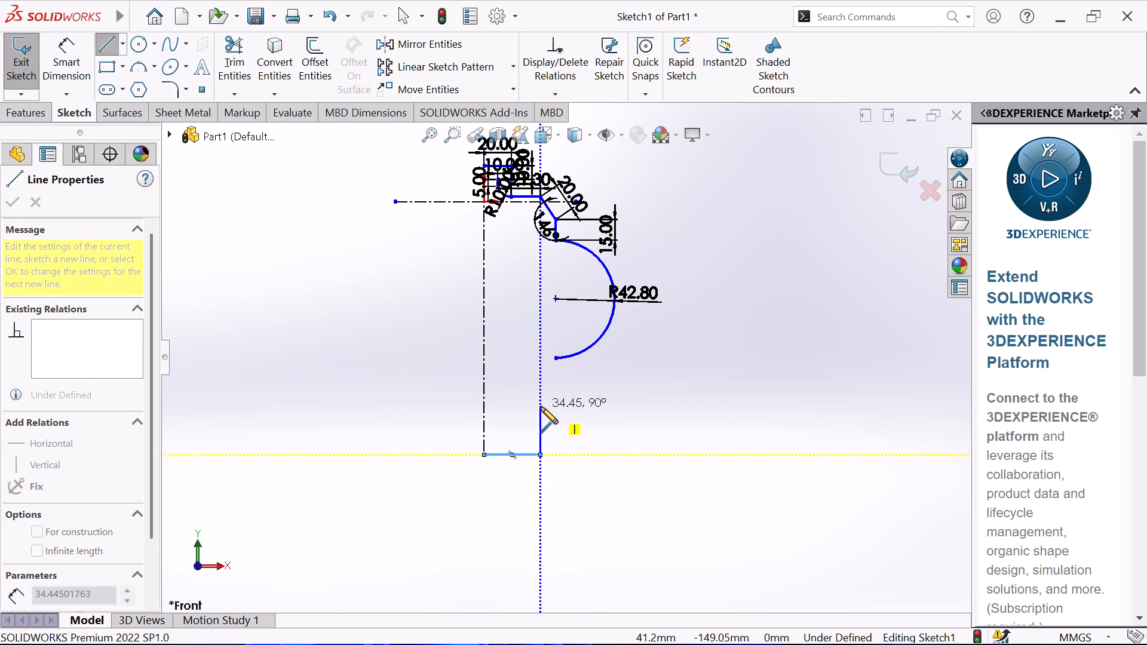
click(541, 407)
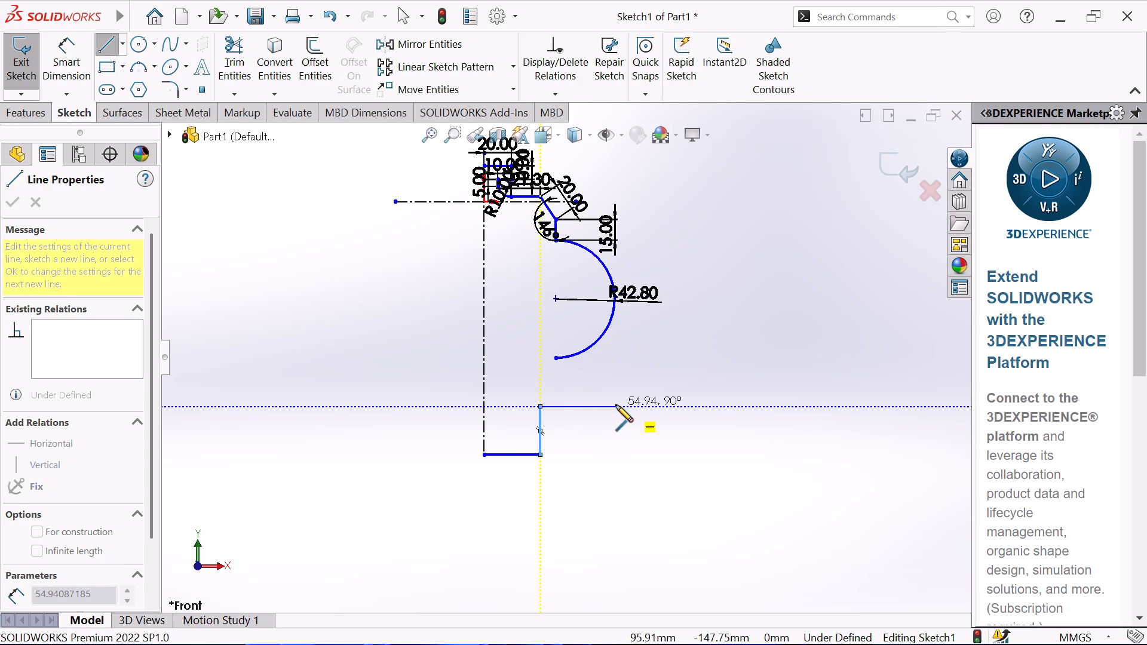
click(616, 405)
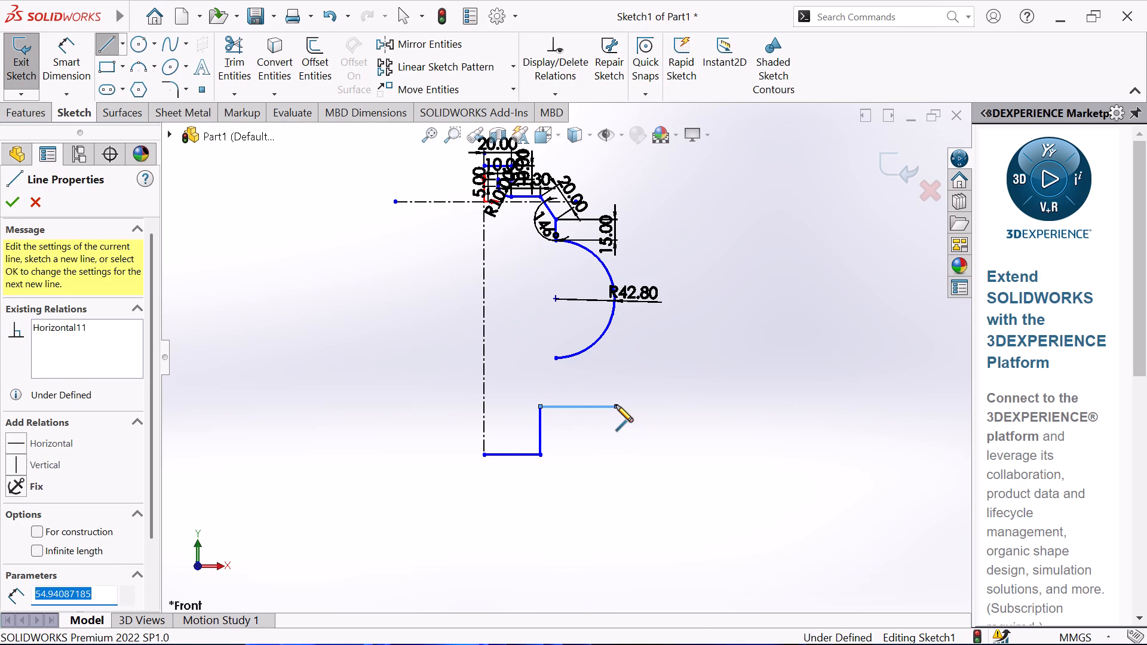
click(614, 357)
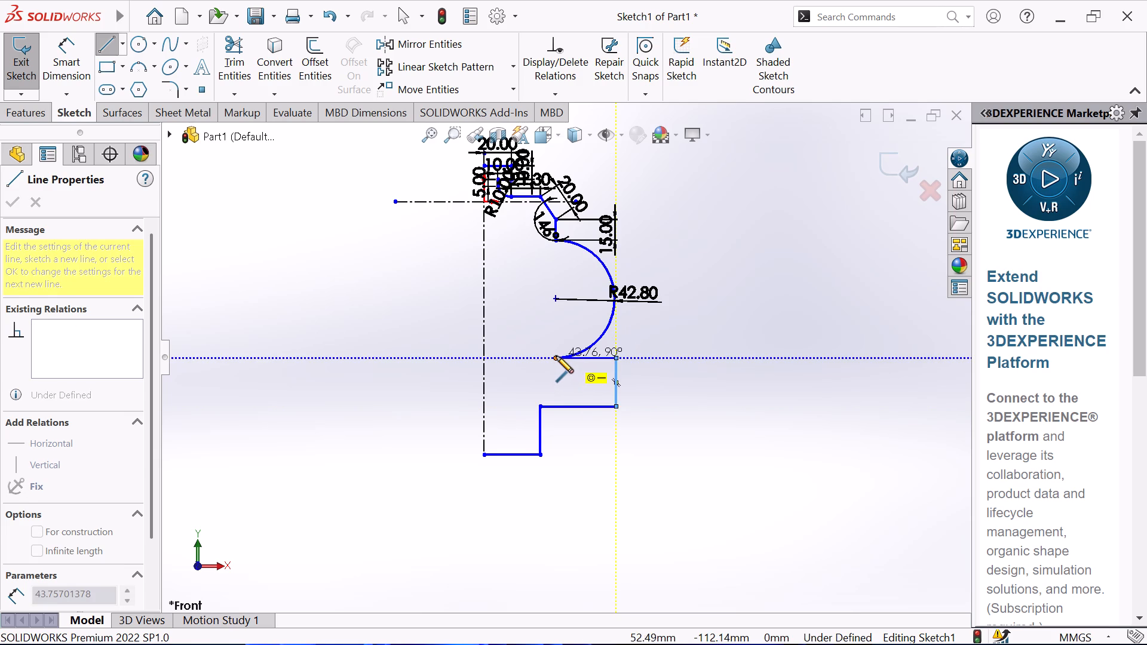
click(556, 356)
right_click(663, 357)
click(690, 365)
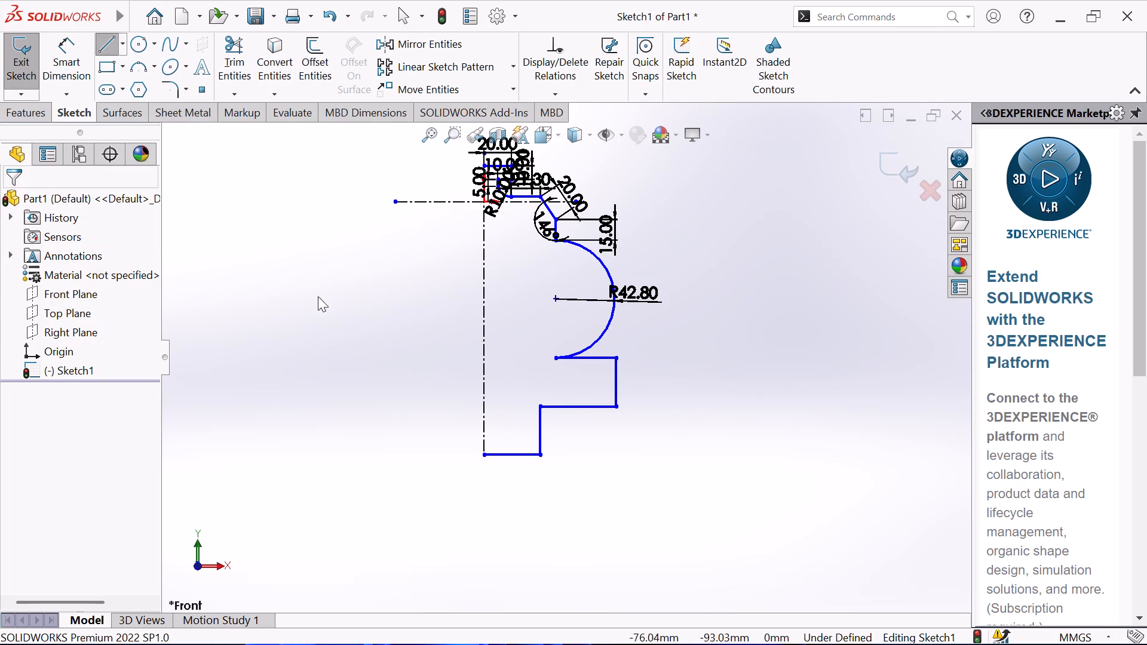
Dimension the bottom horizontal line starting at the vertical centerline to 15 mm.
click(56, 73)
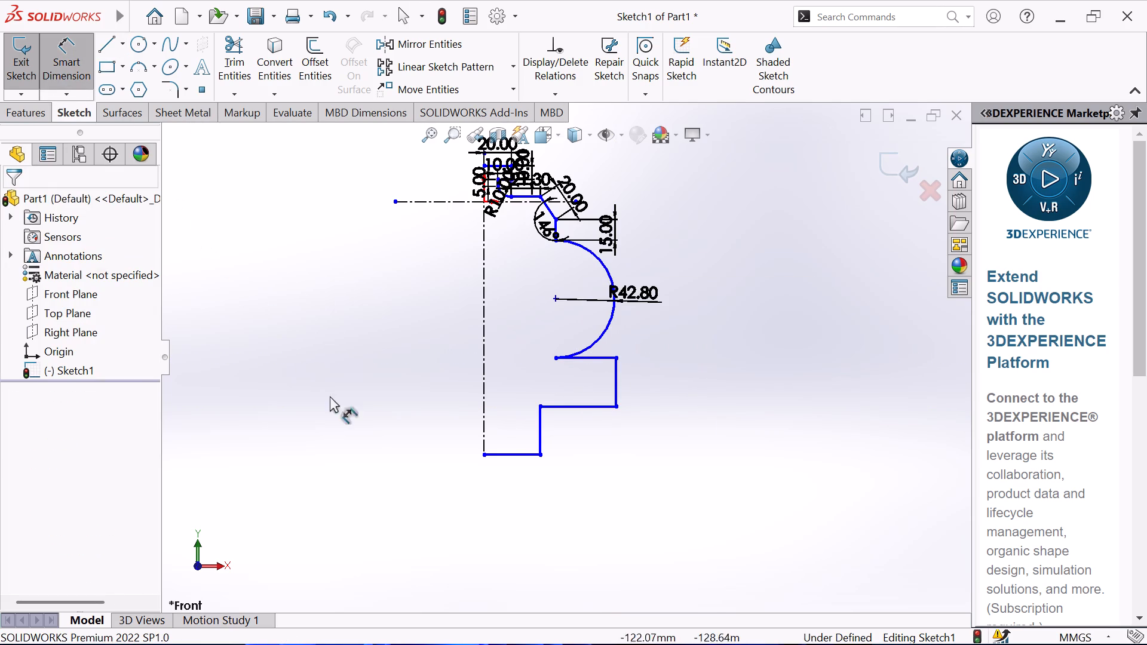
click(507, 453)
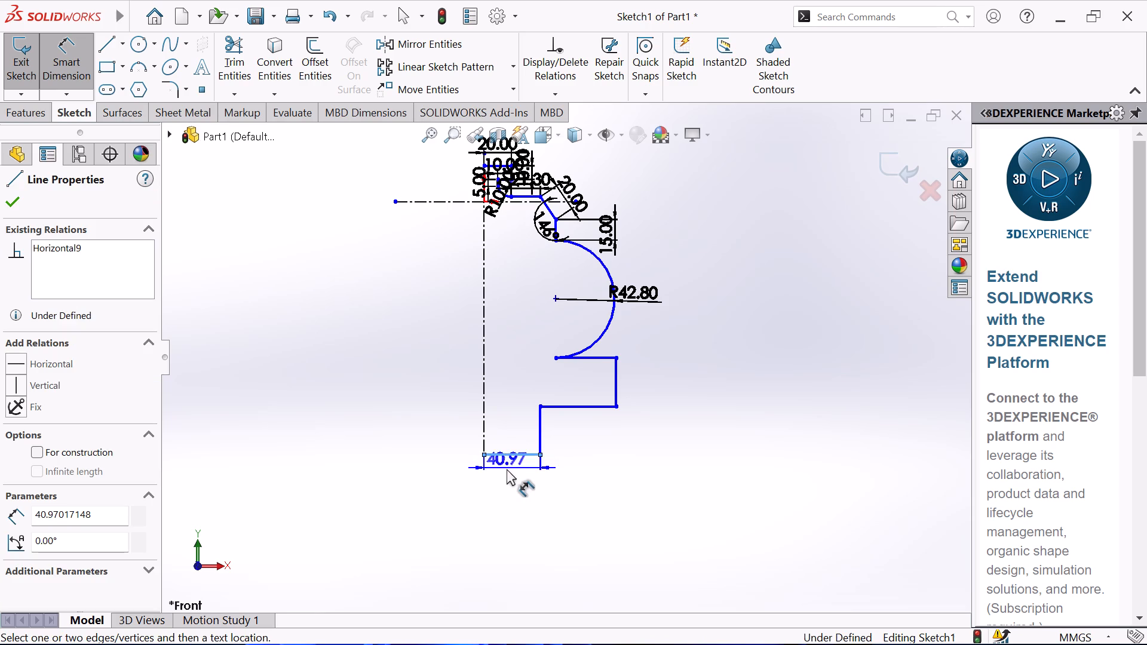
click(507, 480)
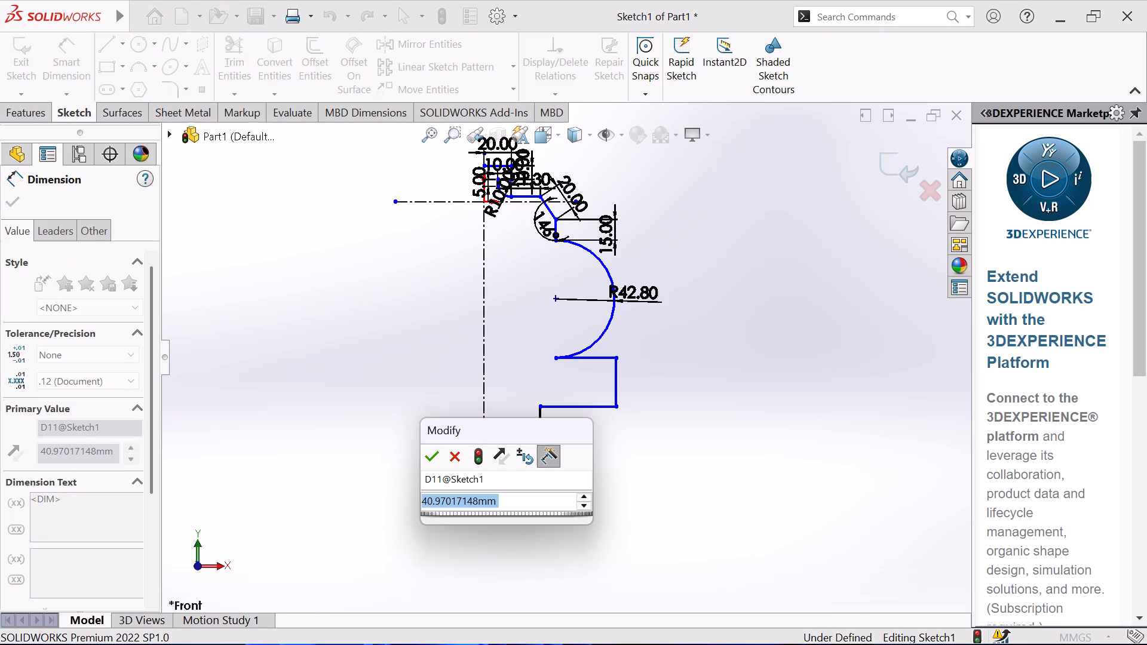
text(15)
key(Return)
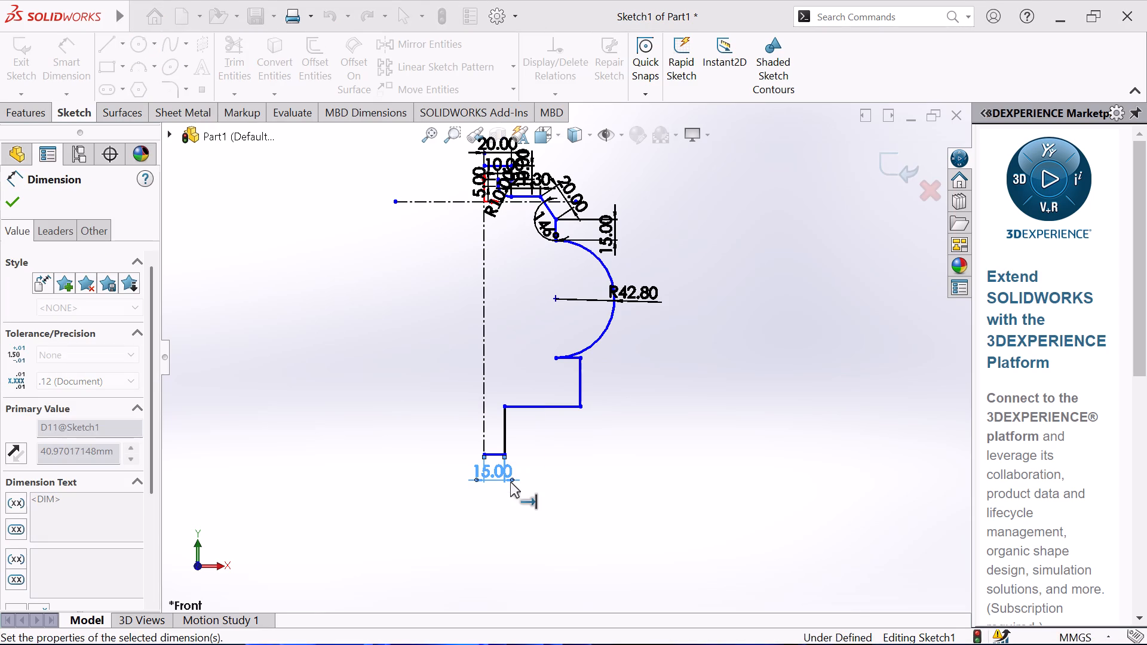
Dimension the short vertical line rising from the bottom horizontal line's outer end to 20 mm.
click(507, 427)
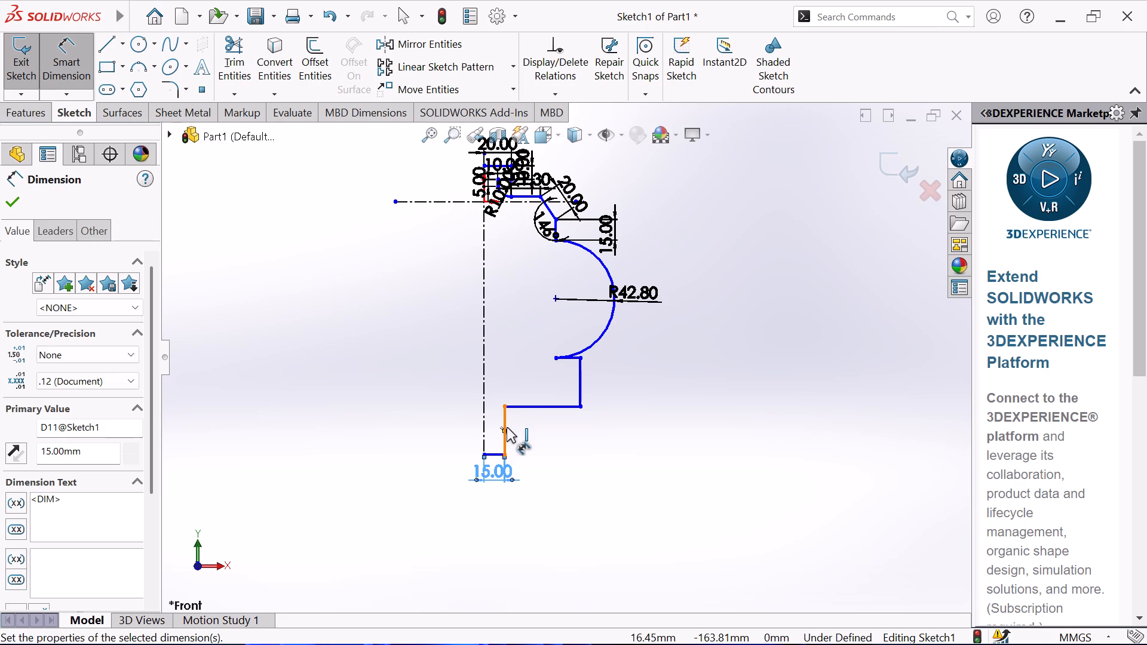
click(533, 440)
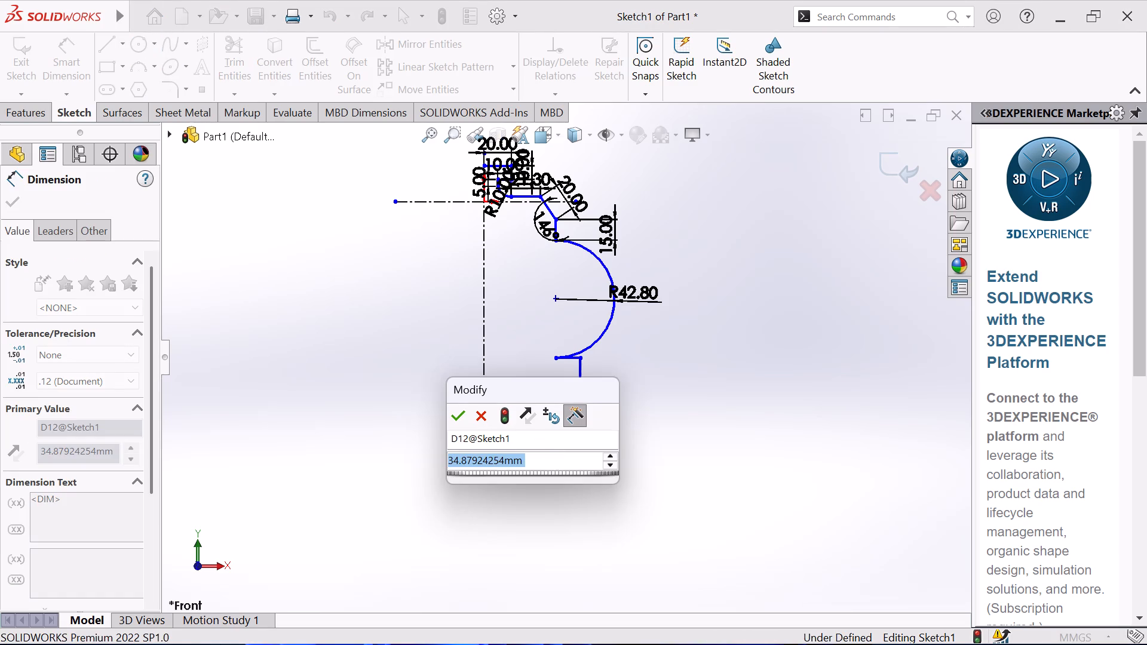
text(20)
key(Return)
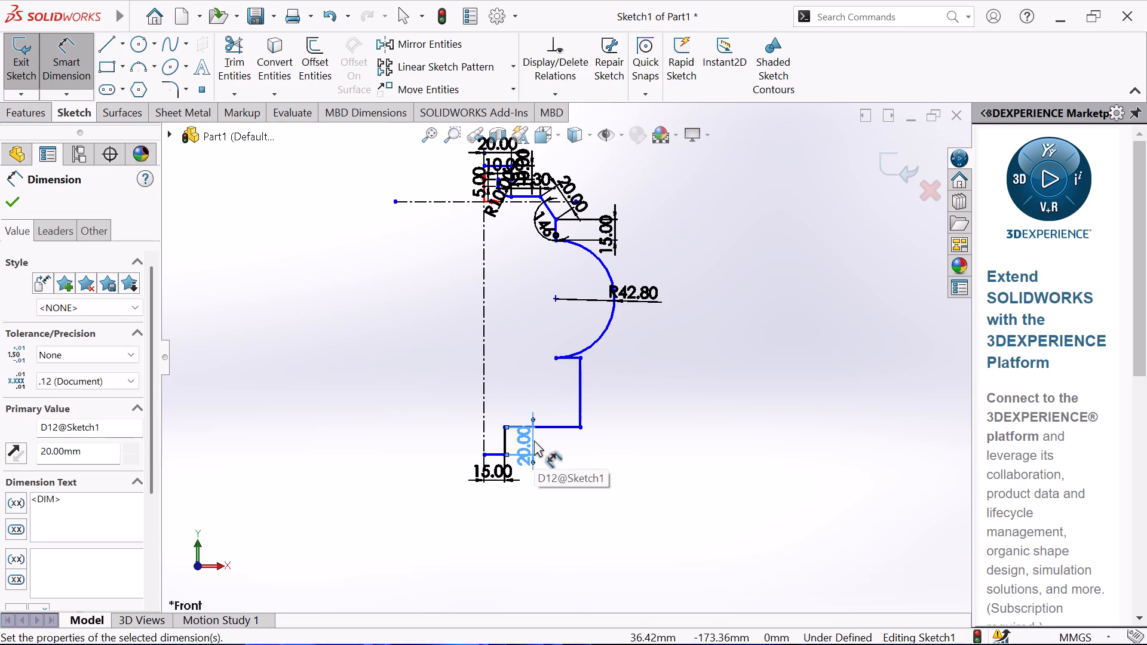
Dimension the horizontal distance from the vertical centerline to the step's outer lower corner as 36.3 mm.
click(582, 427)
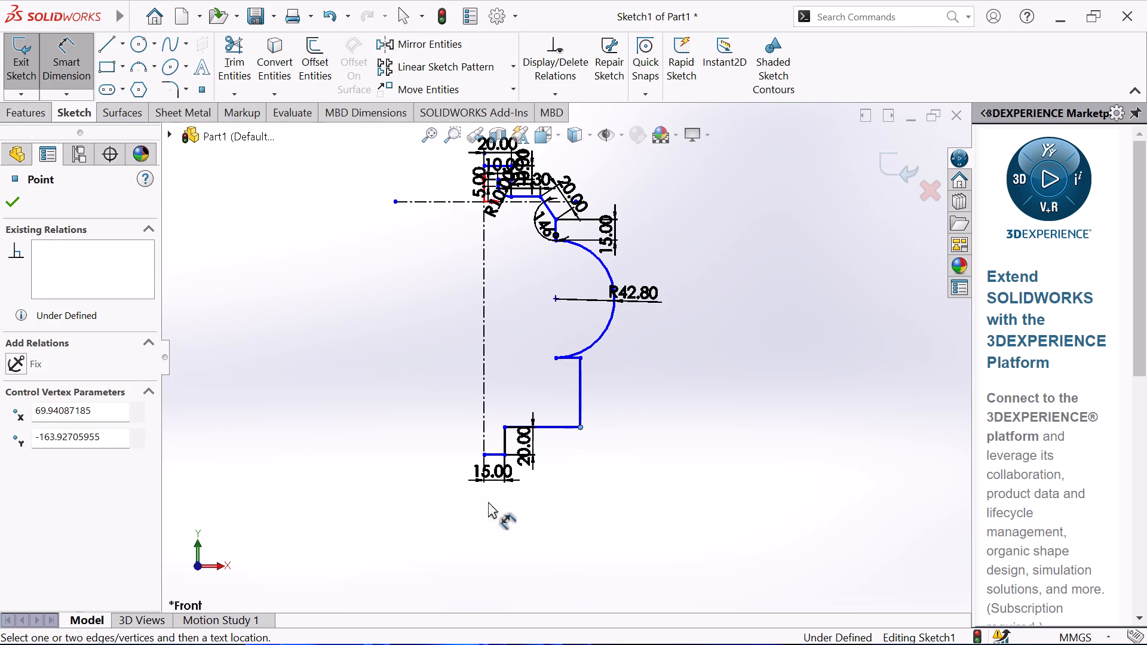
click(483, 428)
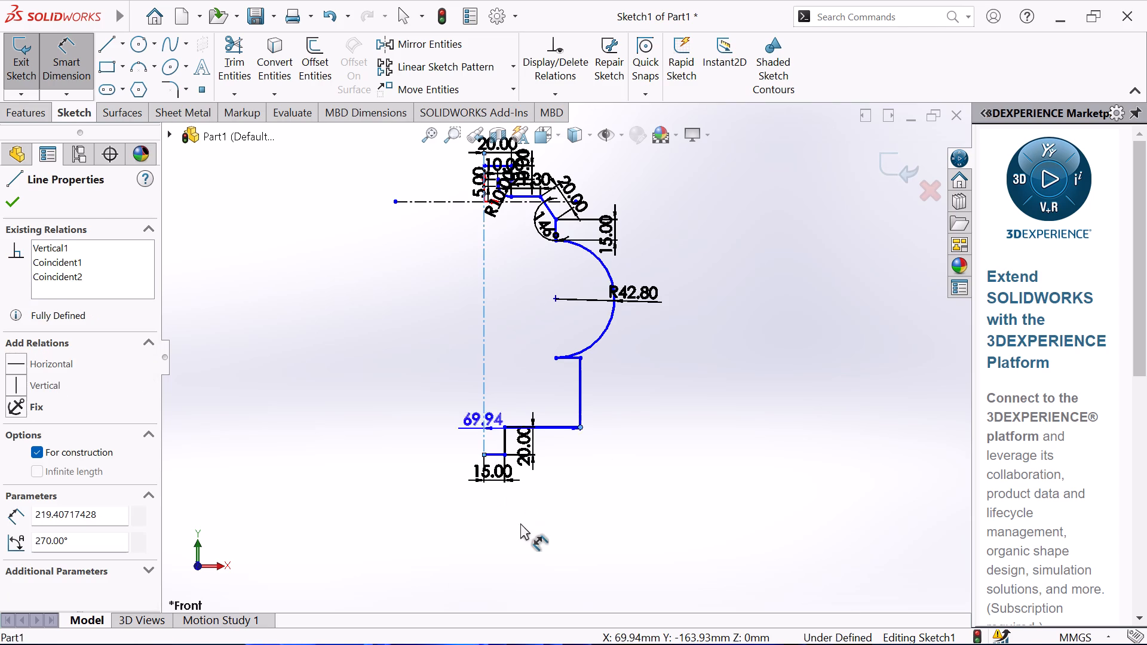
click(522, 524)
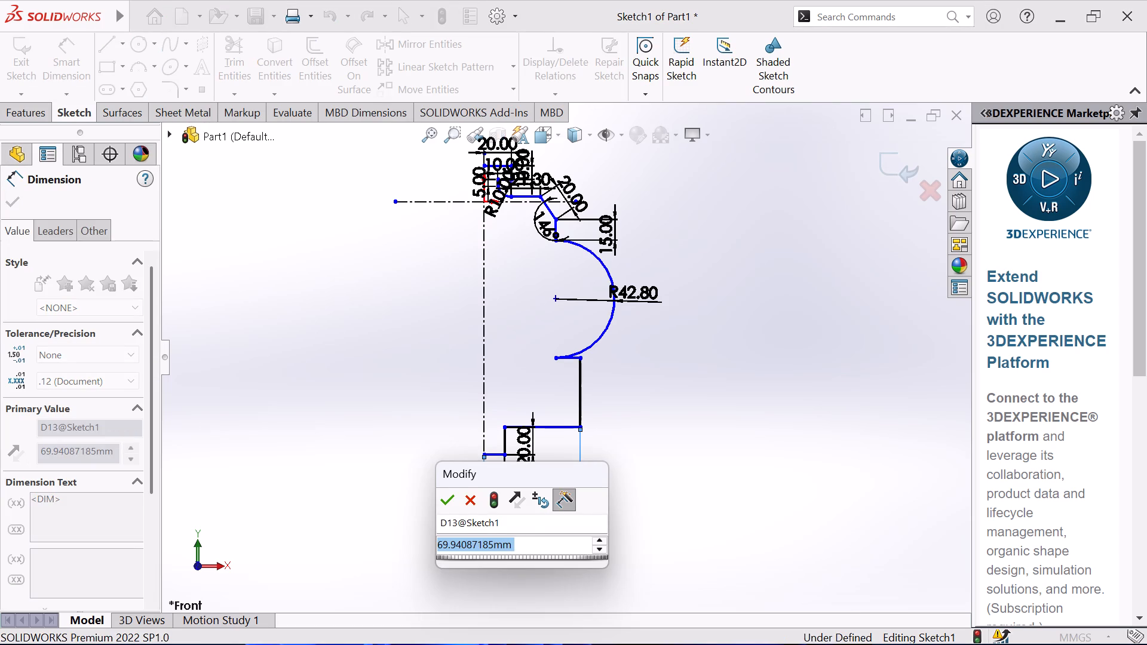
text(36.)
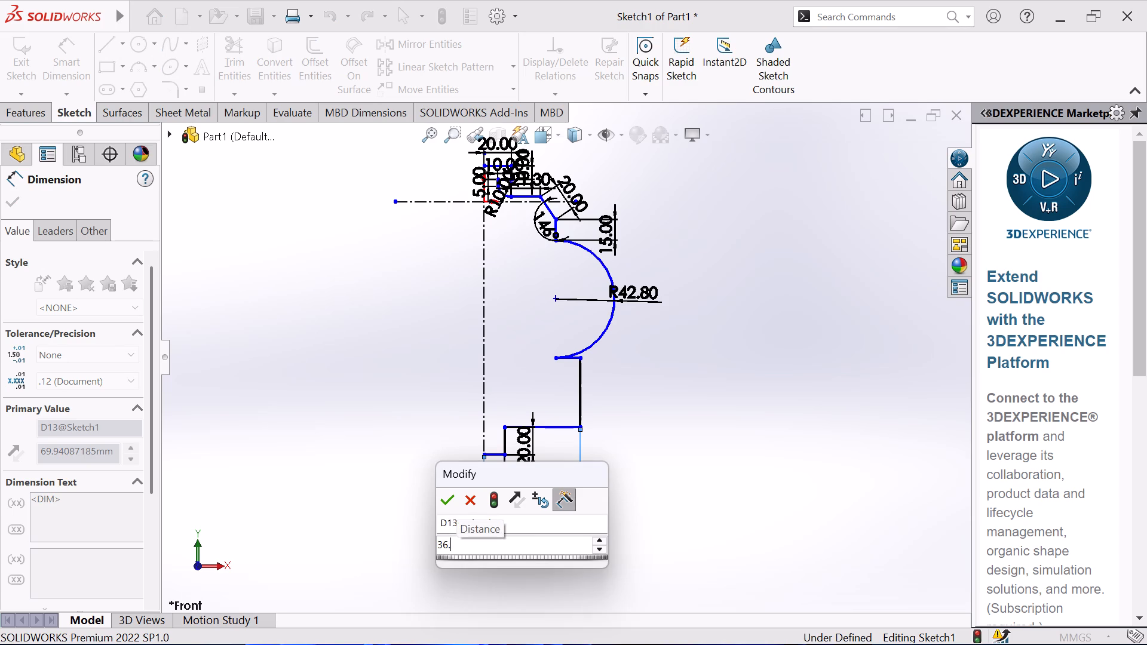
key(3)
key(Return)
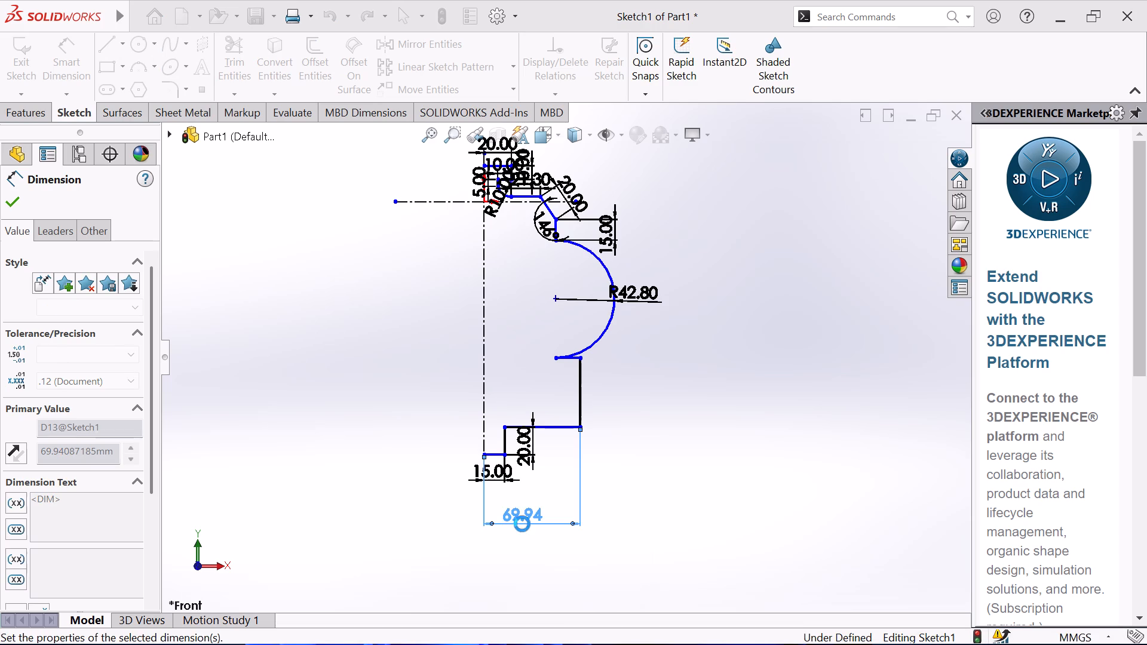
scroll(537, 453, down, 3)
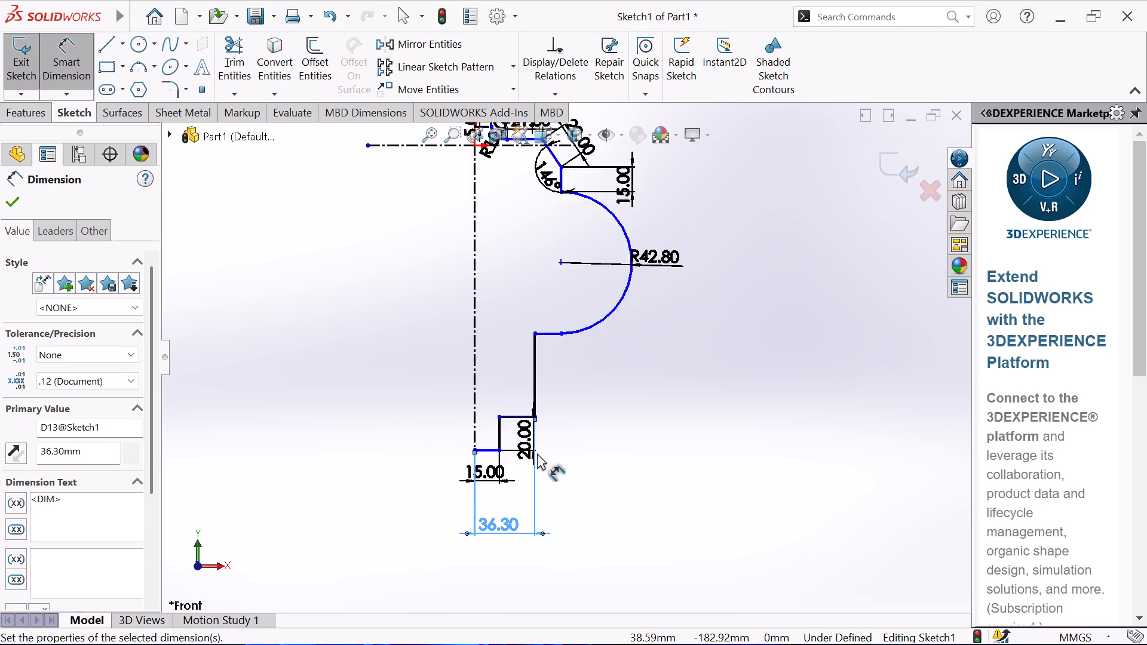
scroll(550, 361, down, 3)
scroll(533, 368, up, 3)
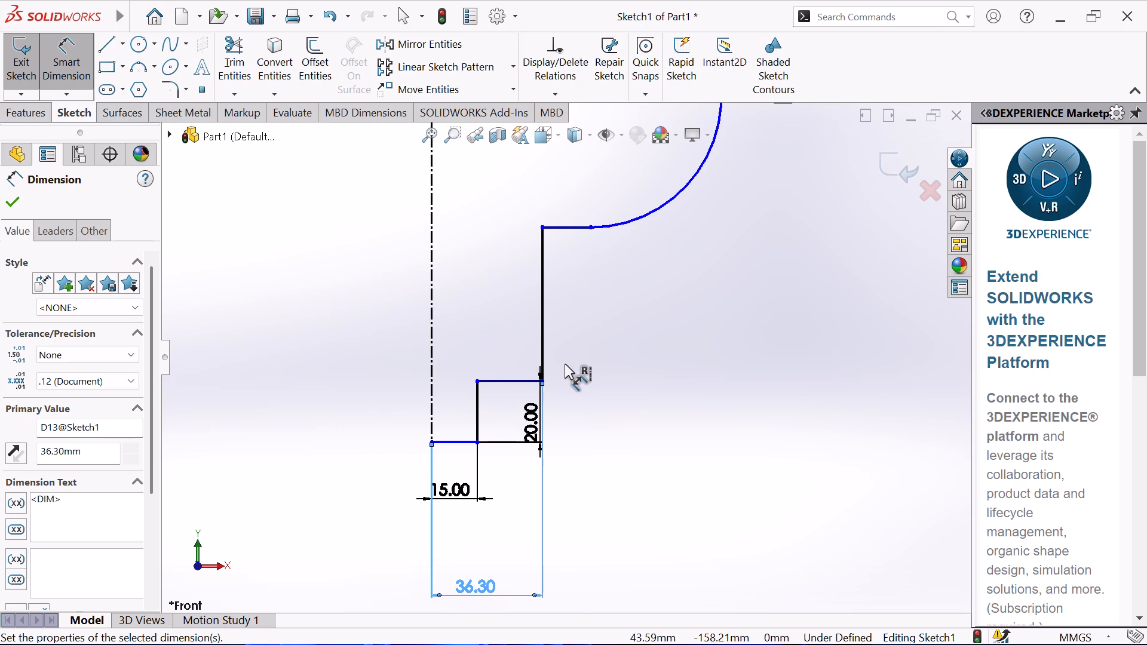
scroll(565, 364, up, 3)
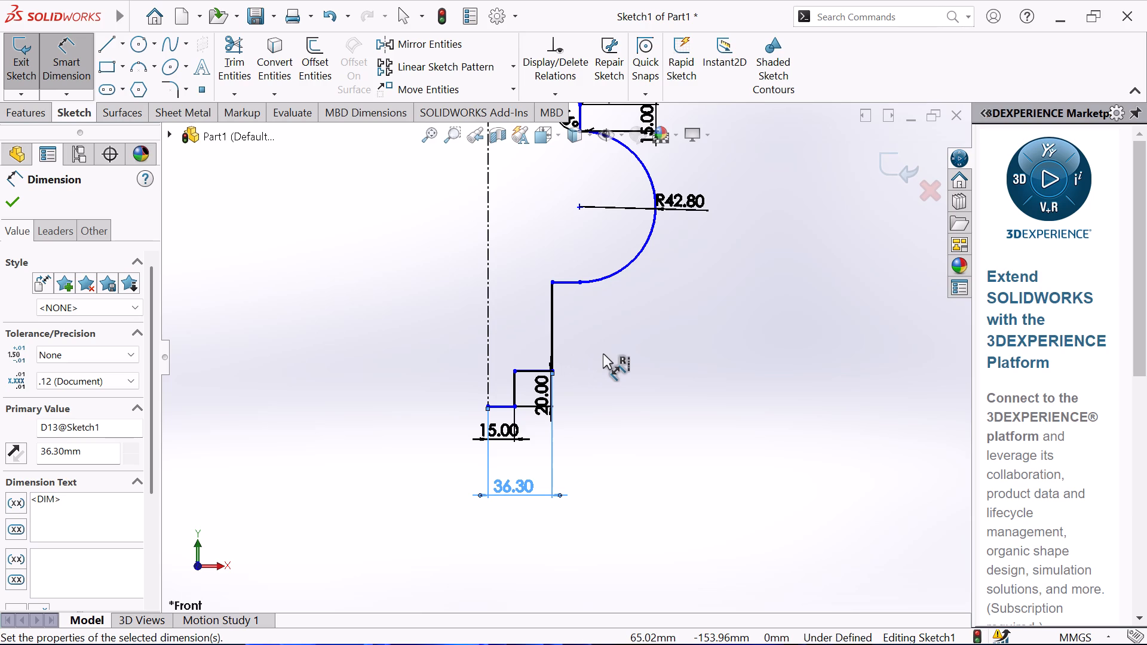
right_click(603, 354)
click(645, 404)
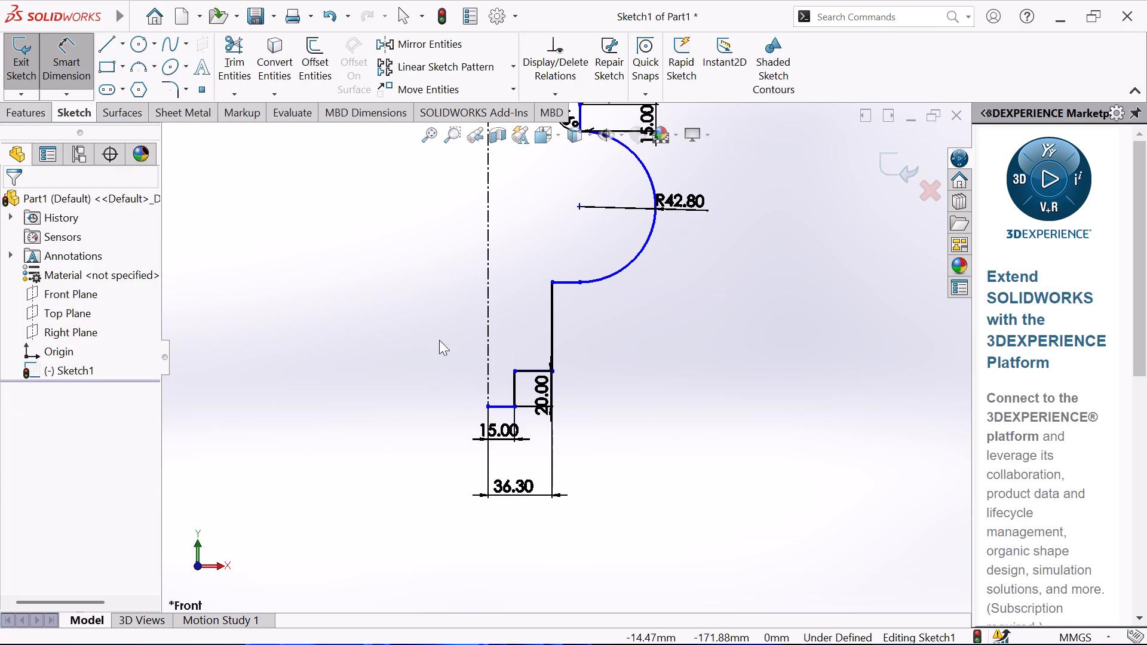
Trim away the short horizontal line at the arc's lower endpoint and the vertical line below it.
click(250, 88)
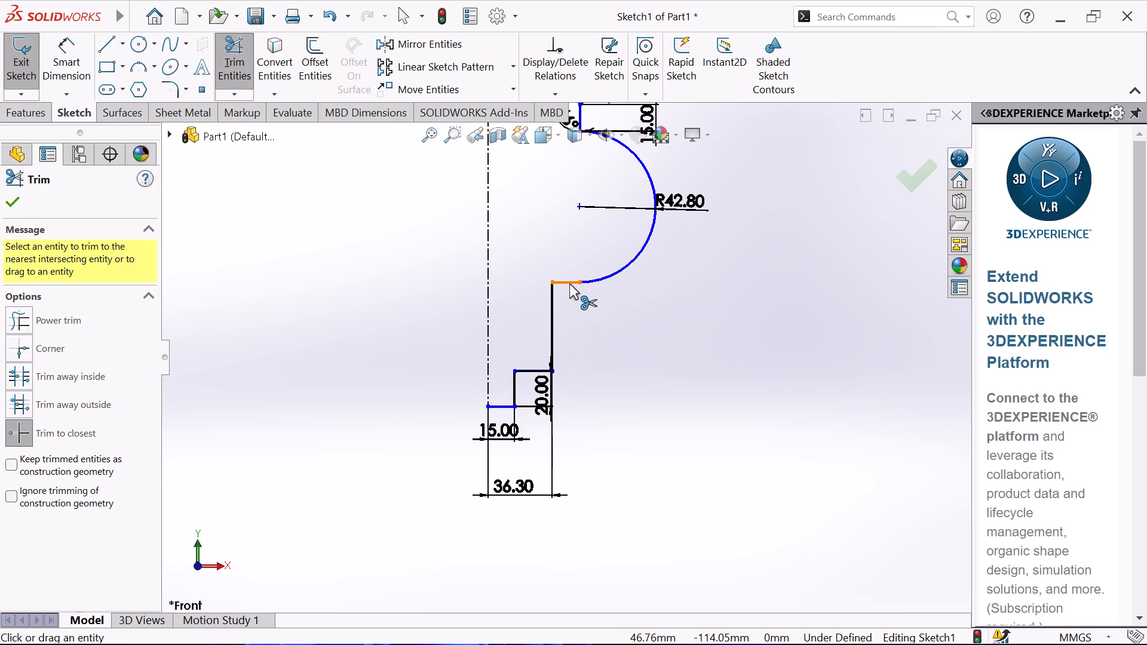
click(571, 284)
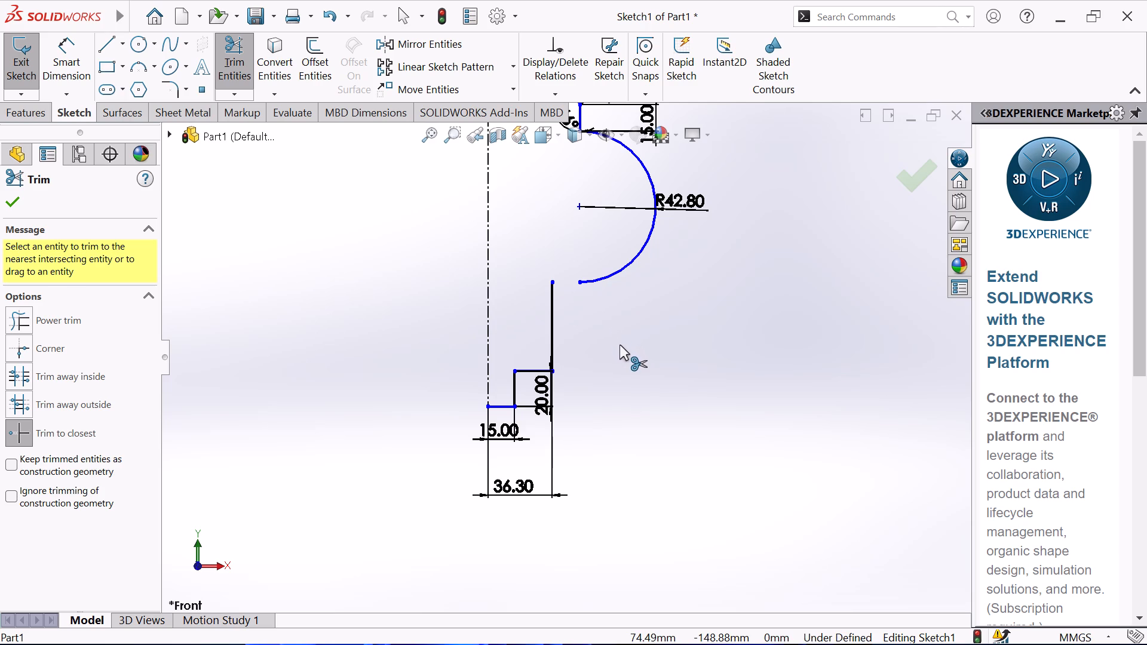
click(554, 313)
right_click(400, 325)
click(435, 377)
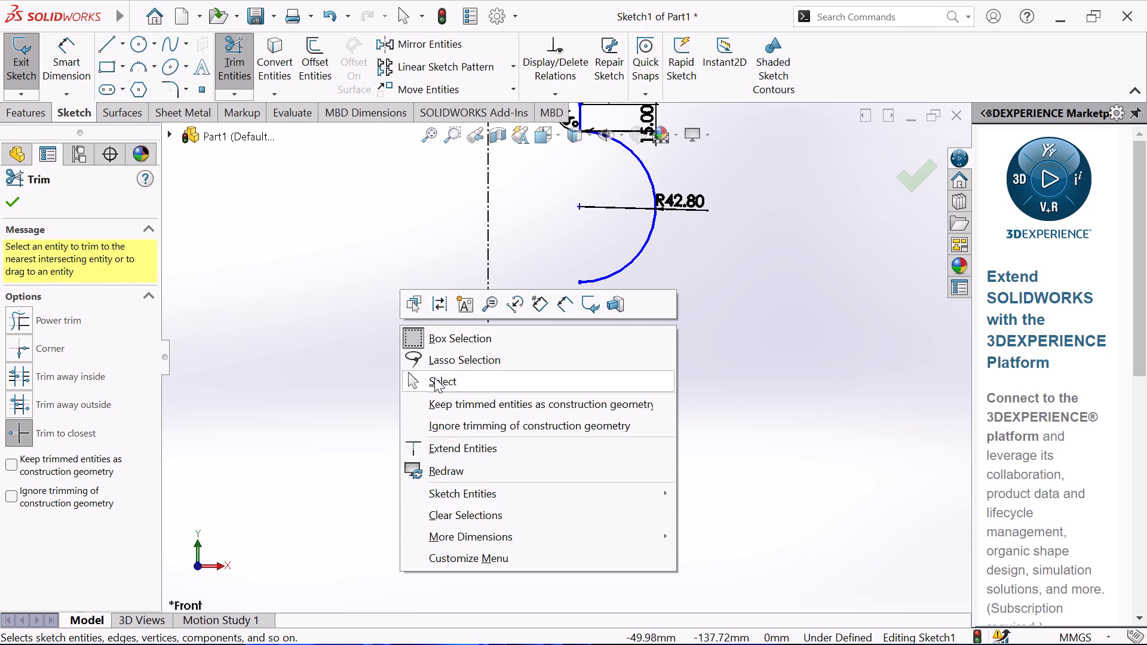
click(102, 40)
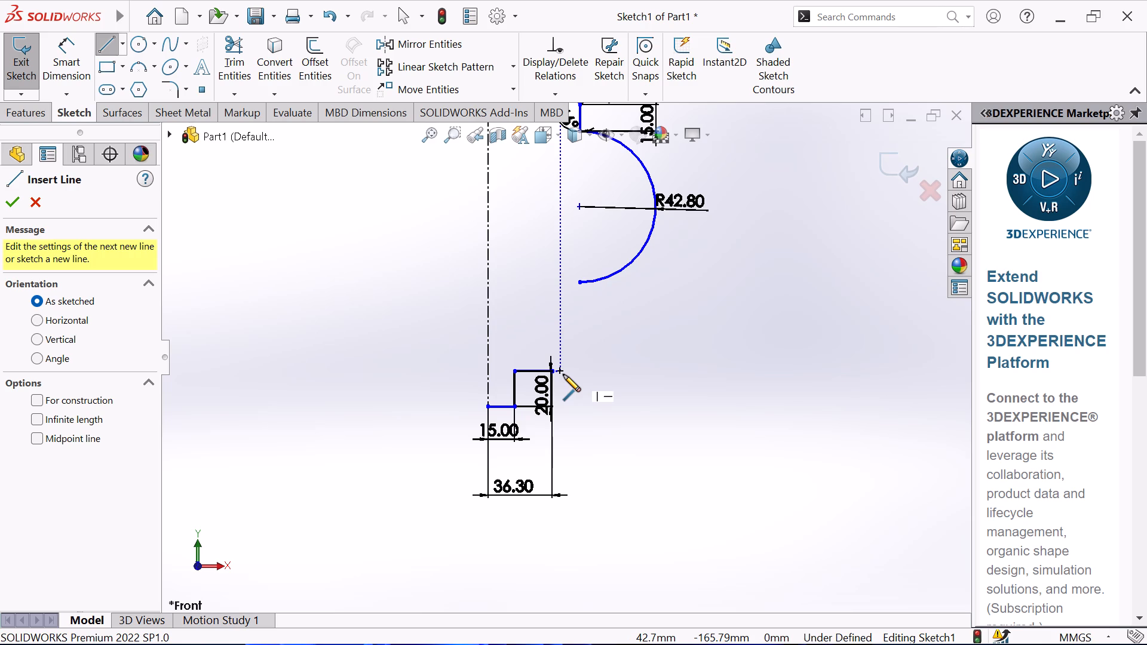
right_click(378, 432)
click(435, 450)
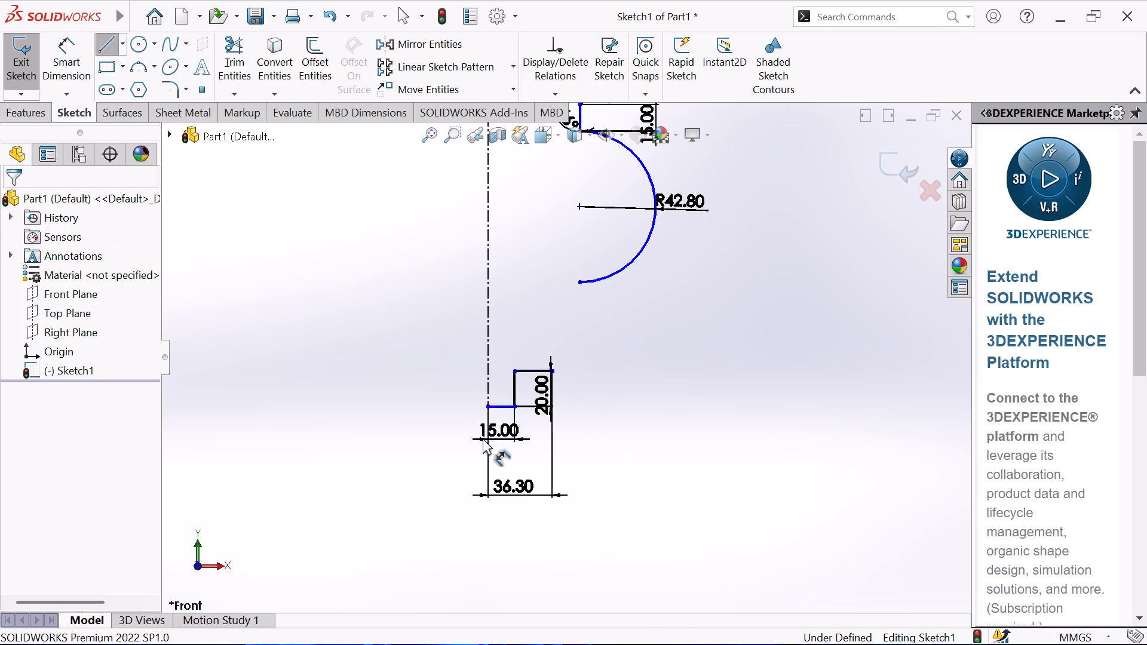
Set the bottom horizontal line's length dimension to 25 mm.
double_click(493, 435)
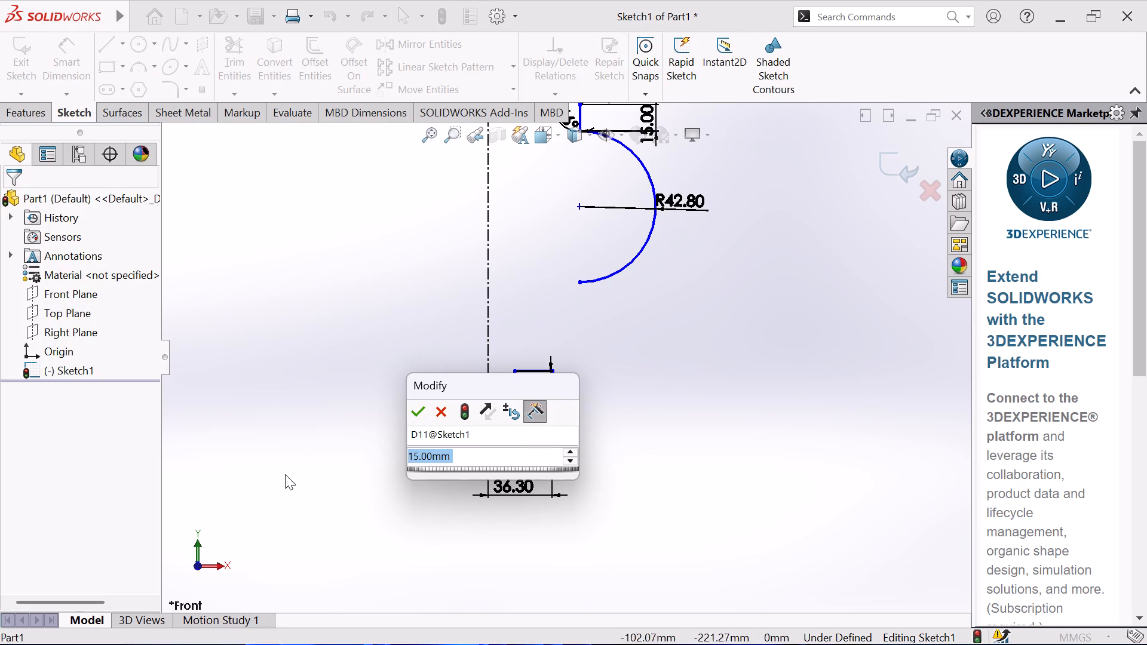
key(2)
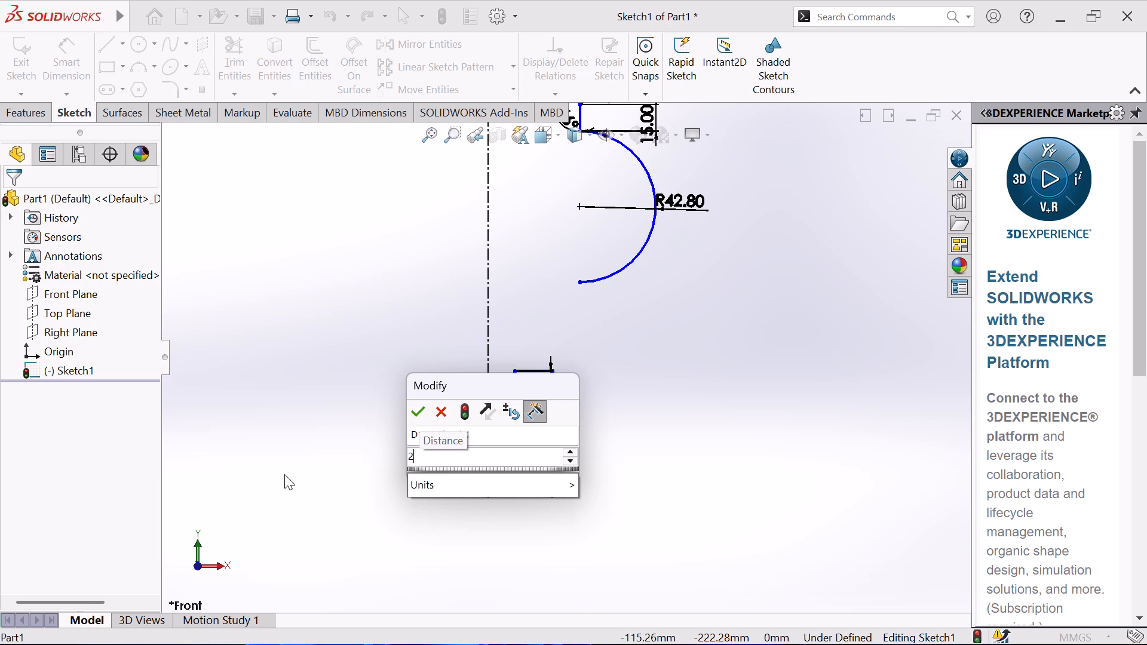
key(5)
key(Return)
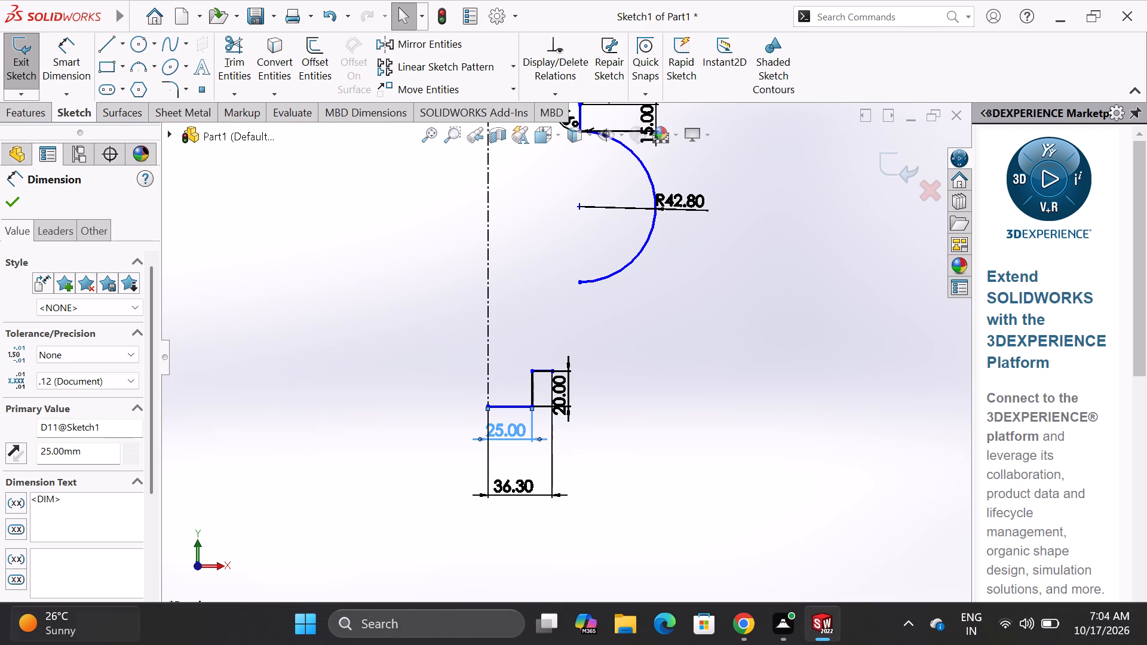
Set the bottom horizontal line's length dimension to 30 mm.
double_click(513, 432)
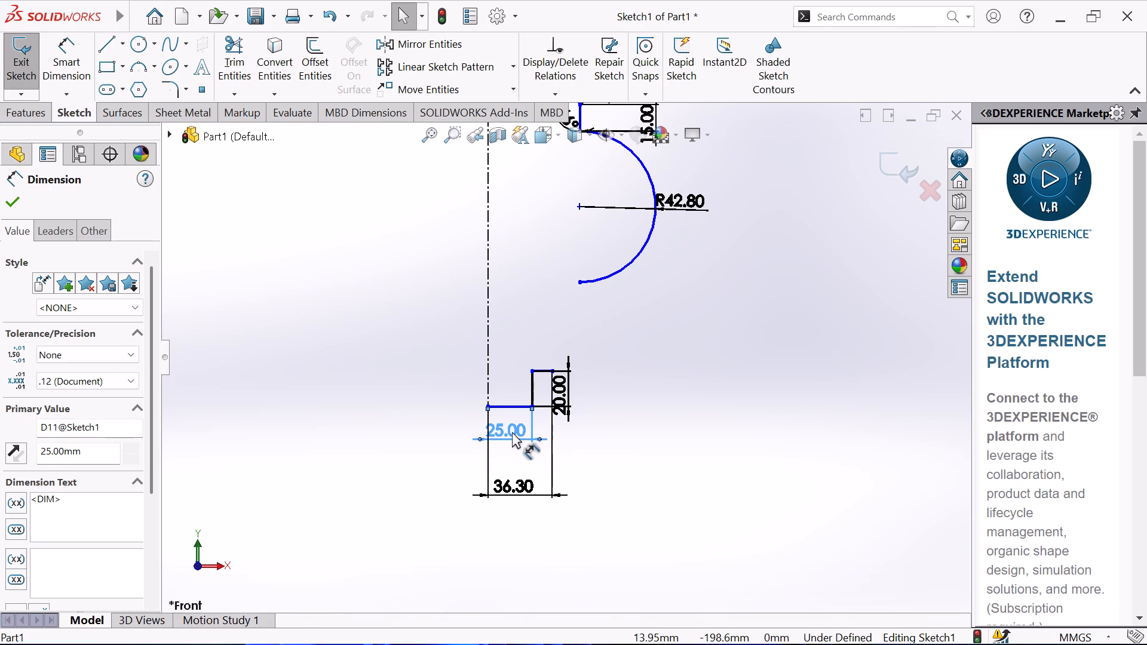
text(30)
key(Return)
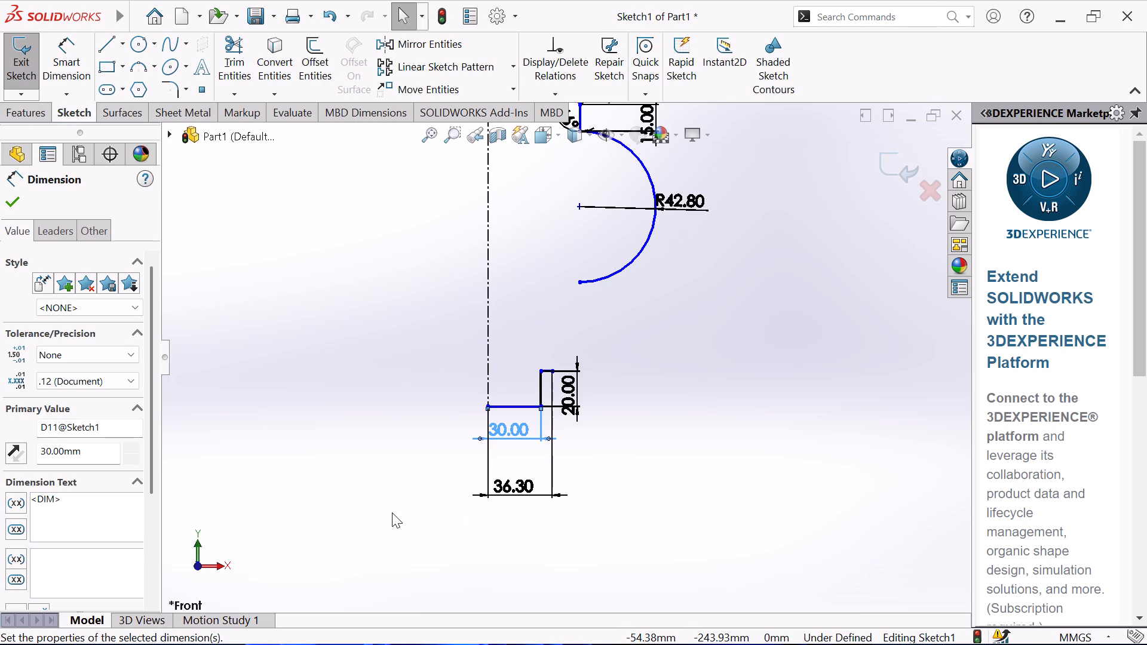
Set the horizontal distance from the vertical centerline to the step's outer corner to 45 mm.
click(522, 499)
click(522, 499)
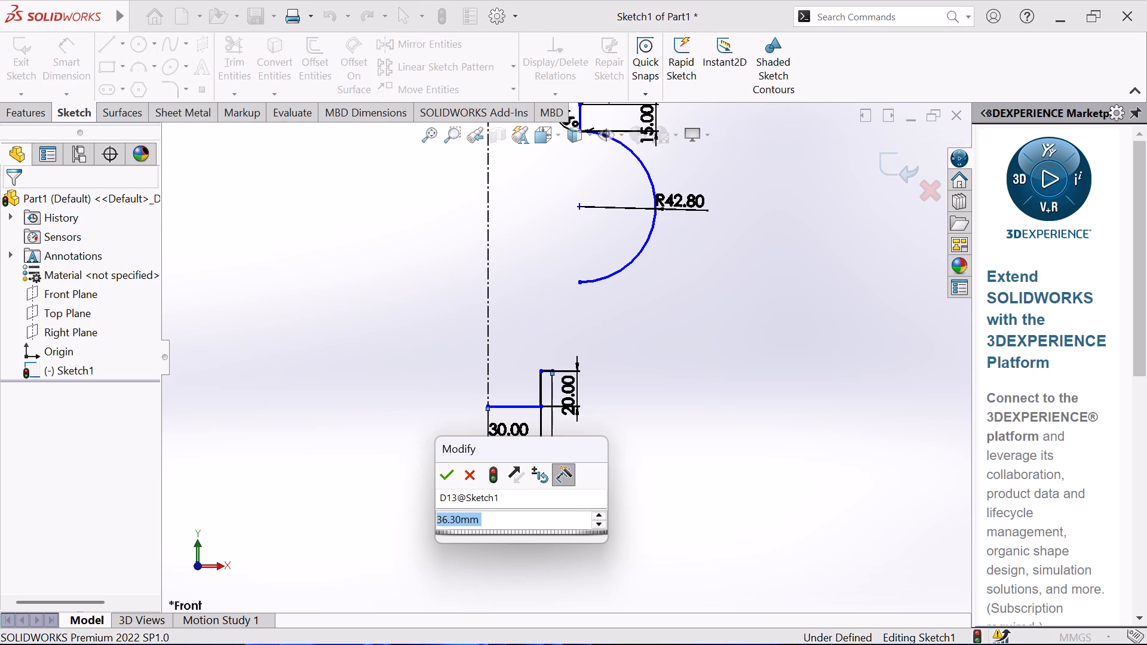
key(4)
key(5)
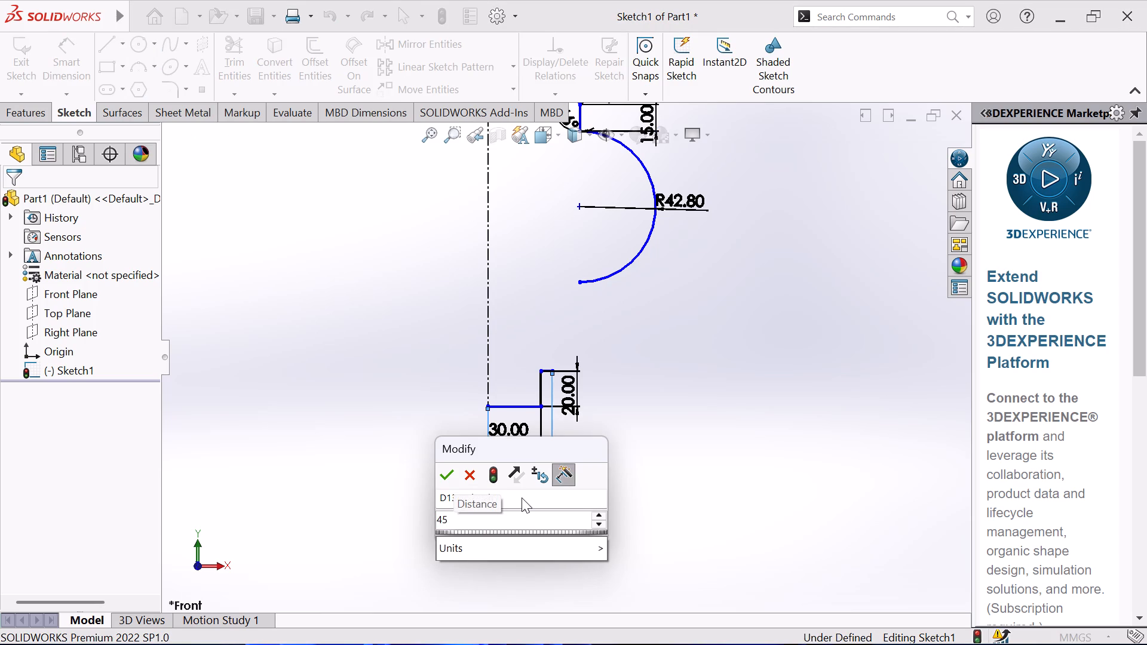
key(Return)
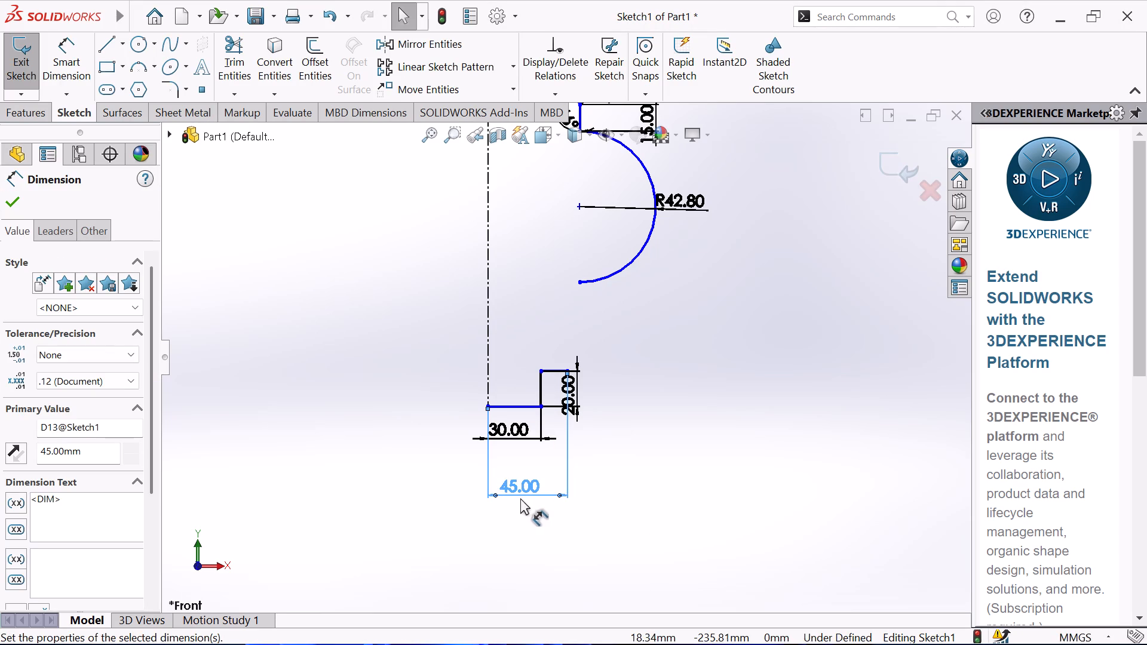
Delete the lower step's lines near the centerline's bottom end together with their dimensions, keeping the centerline and the arc.
scroll(601, 380, down, 4)
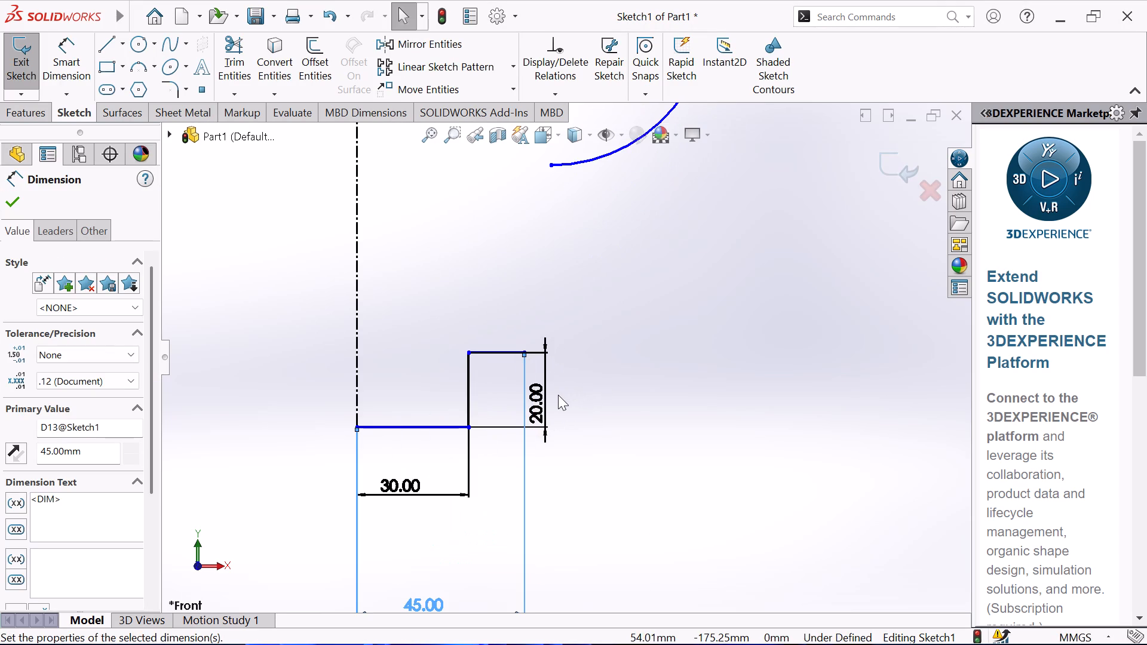
scroll(537, 401, up, 2)
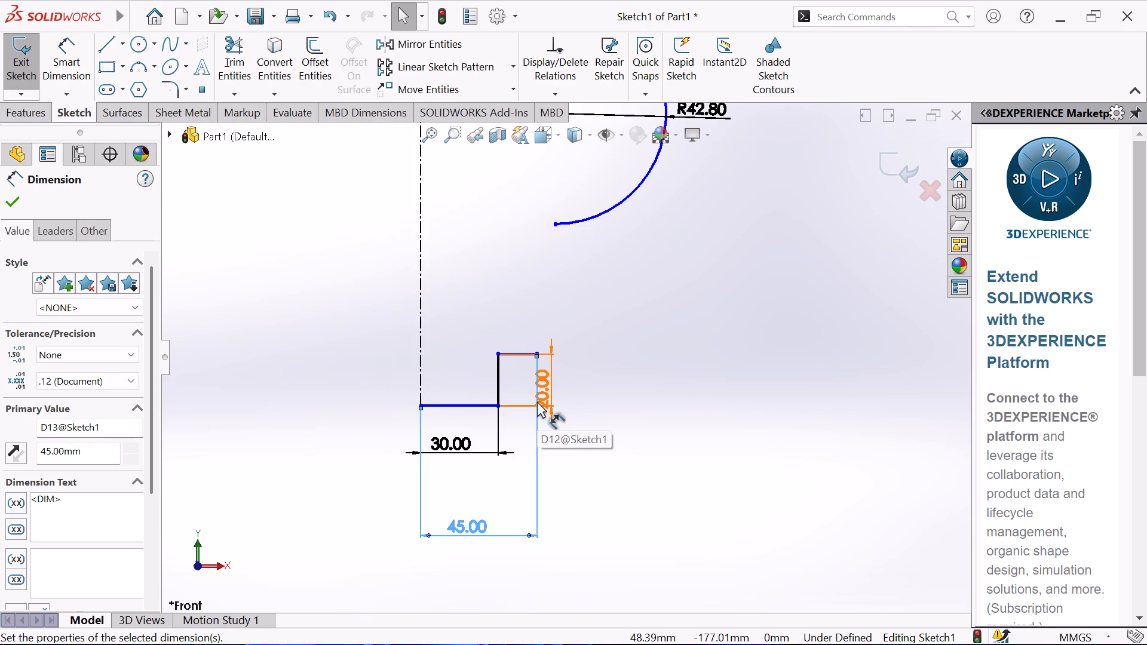
scroll(535, 403, up, 2)
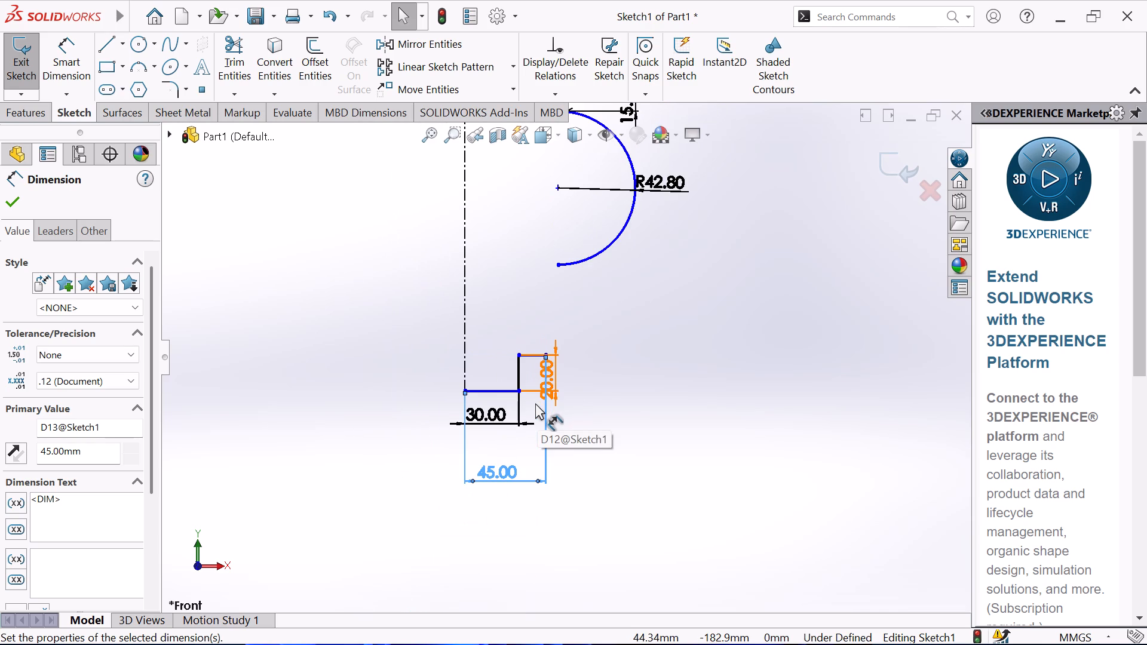
scroll(535, 403, up, 3)
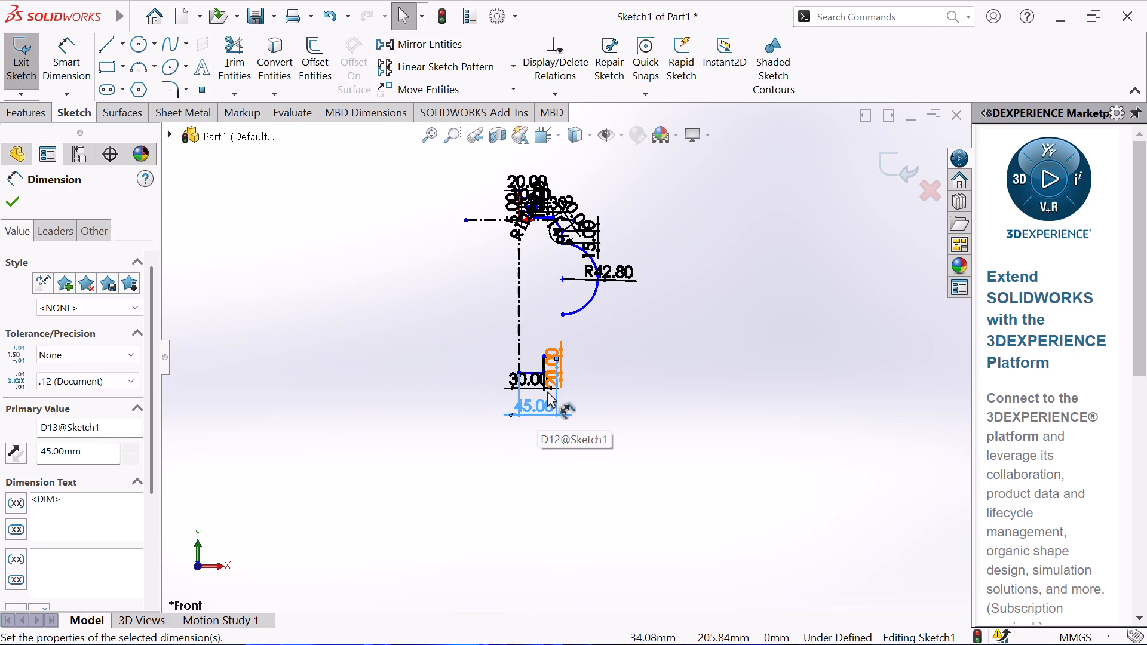
drag(459, 357, 462, 354)
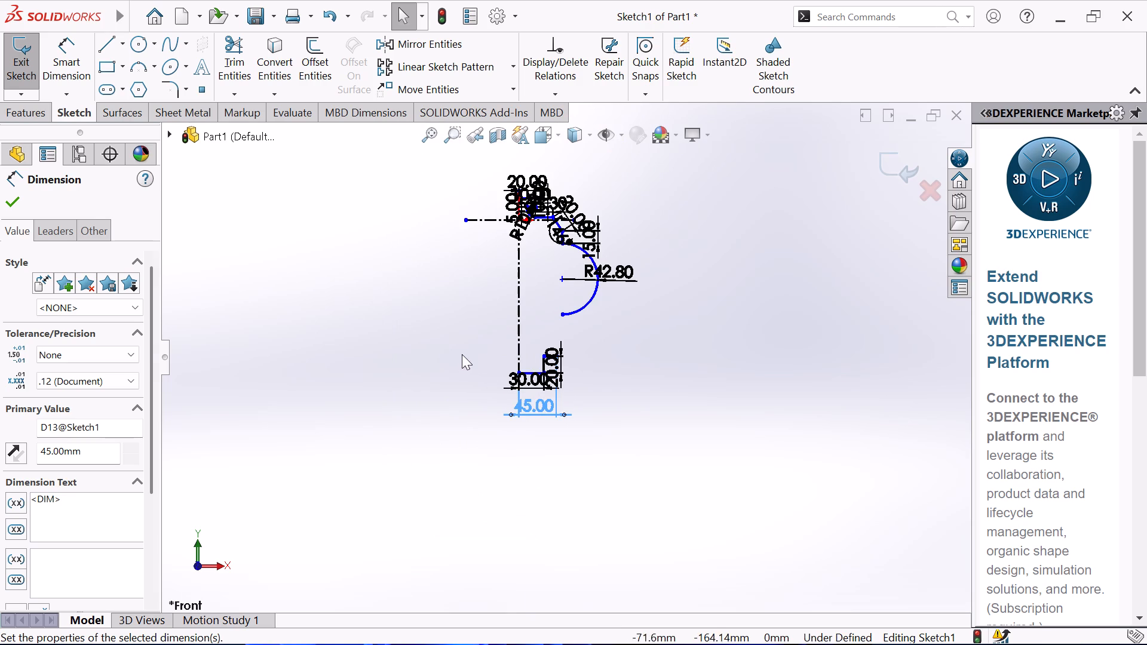
drag(462, 354, 633, 448)
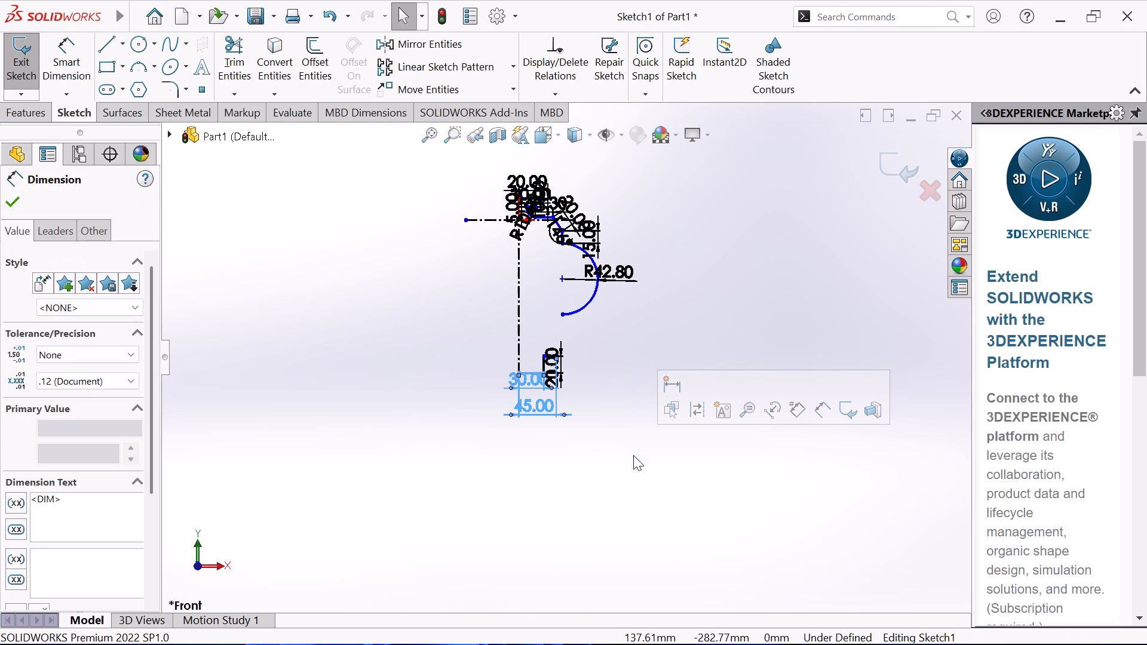
key(Delete)
drag(426, 301, 540, 334)
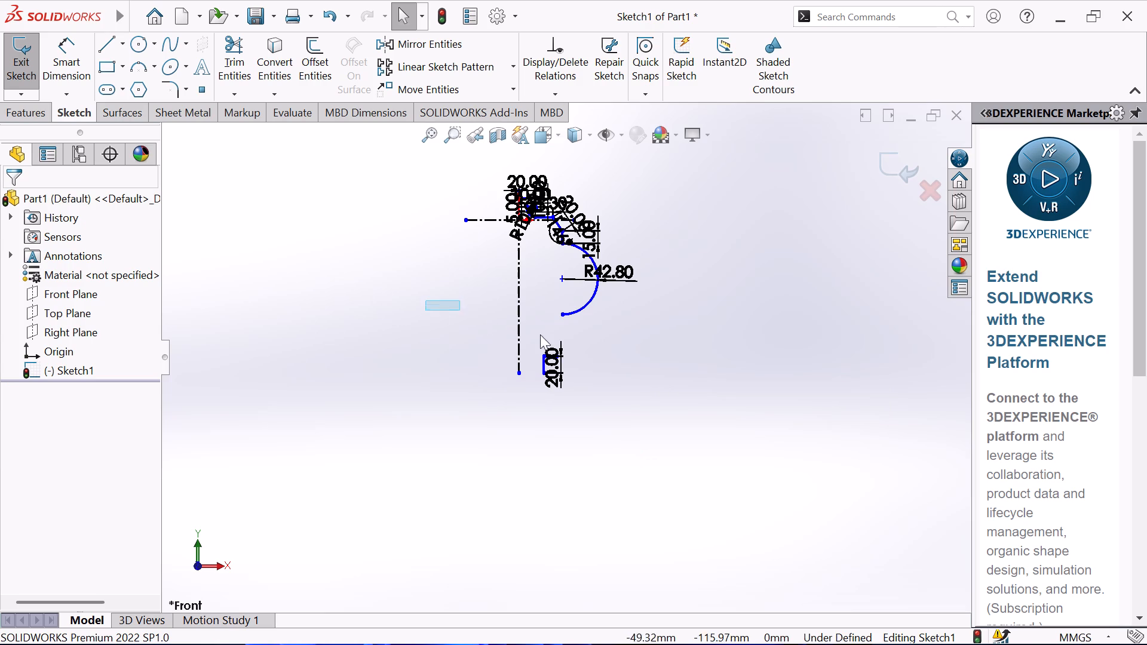
drag(540, 334, 731, 490)
key(Delete)
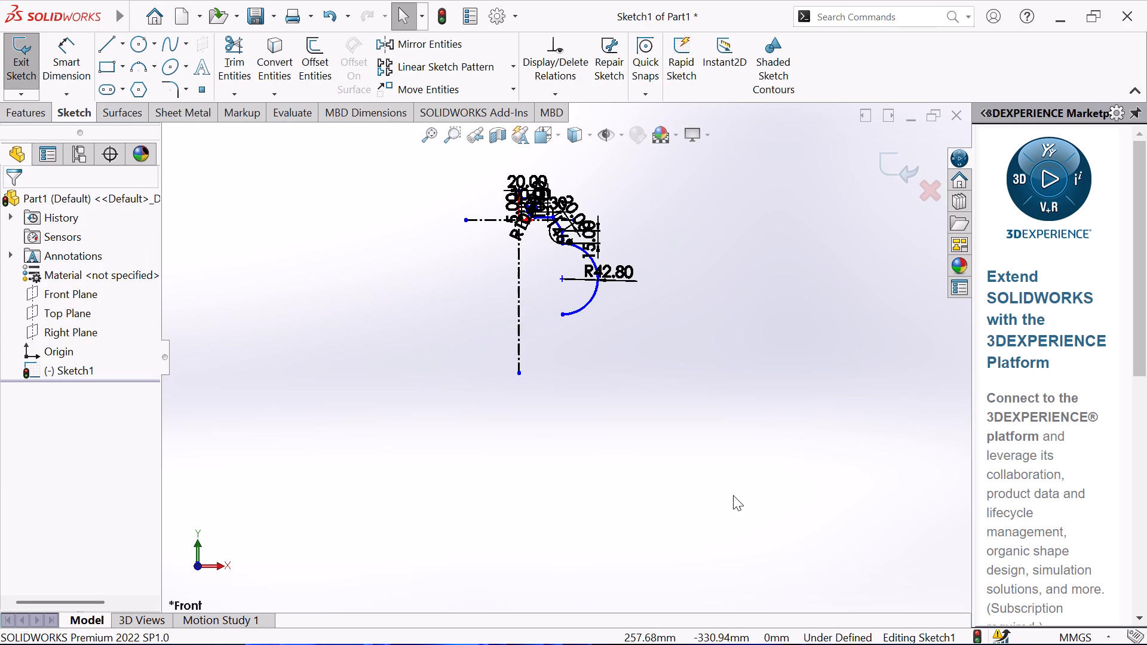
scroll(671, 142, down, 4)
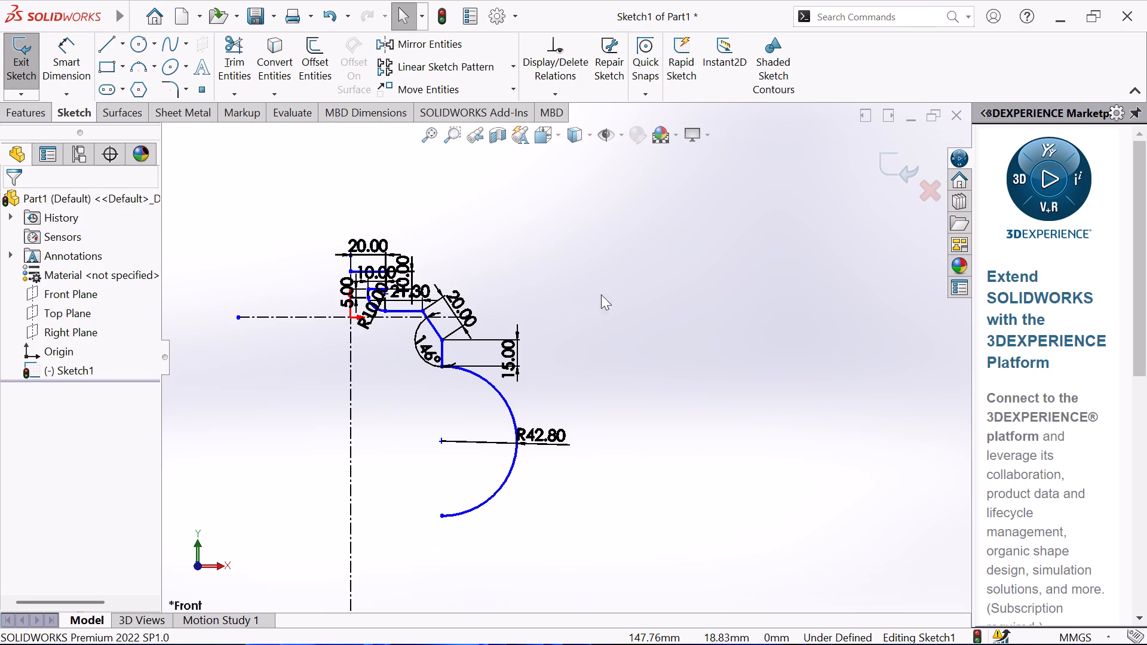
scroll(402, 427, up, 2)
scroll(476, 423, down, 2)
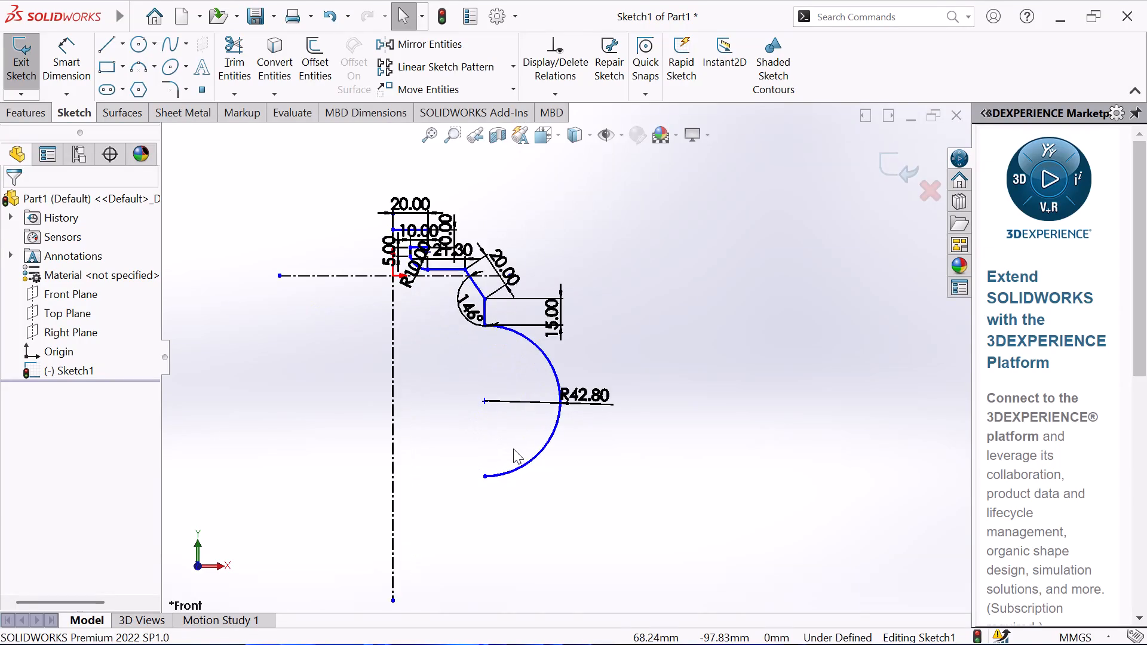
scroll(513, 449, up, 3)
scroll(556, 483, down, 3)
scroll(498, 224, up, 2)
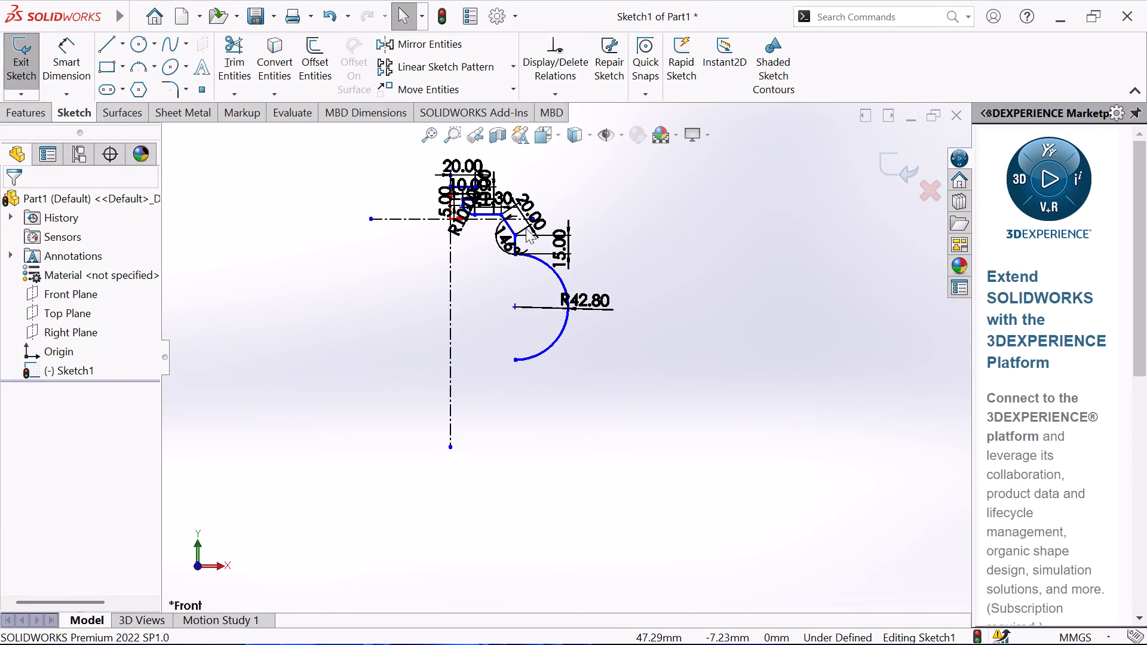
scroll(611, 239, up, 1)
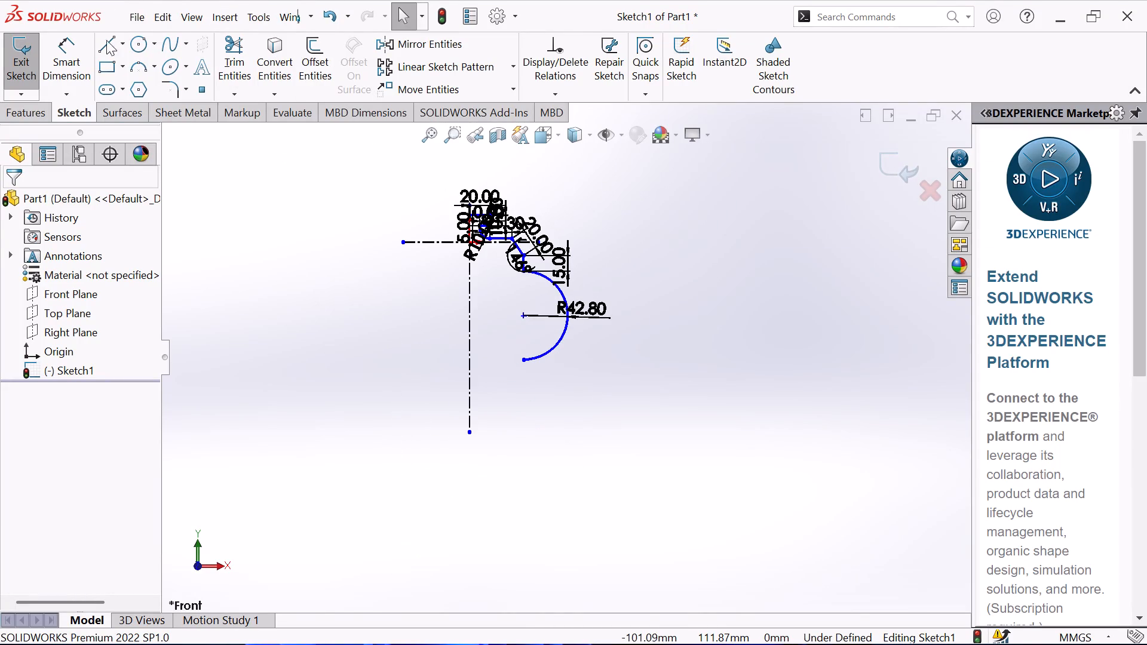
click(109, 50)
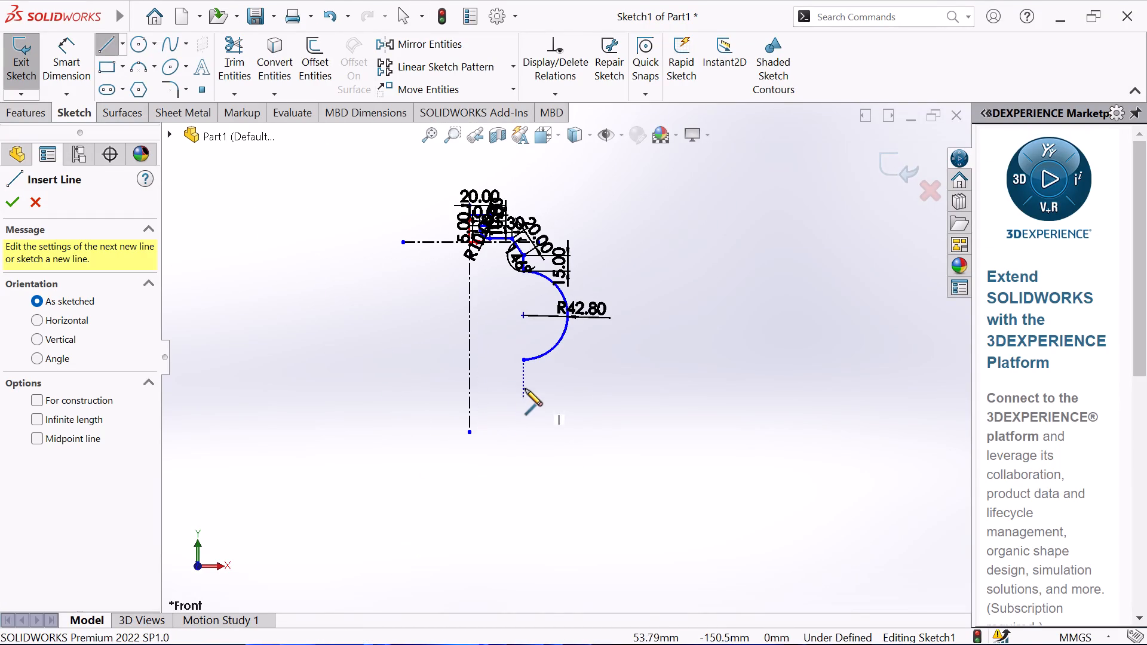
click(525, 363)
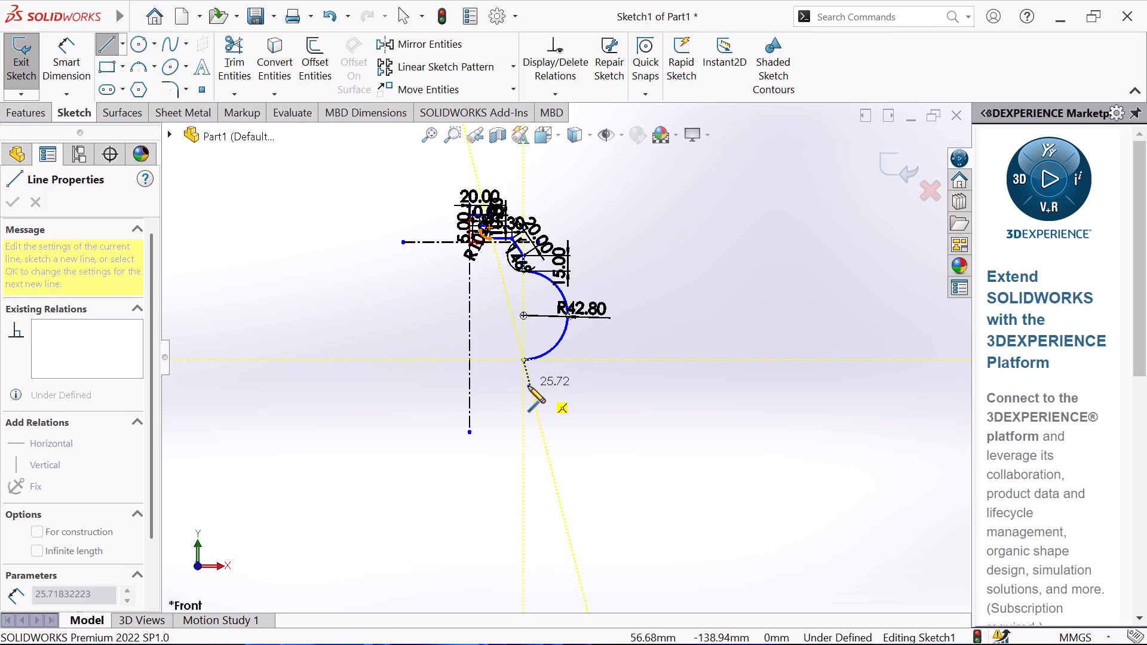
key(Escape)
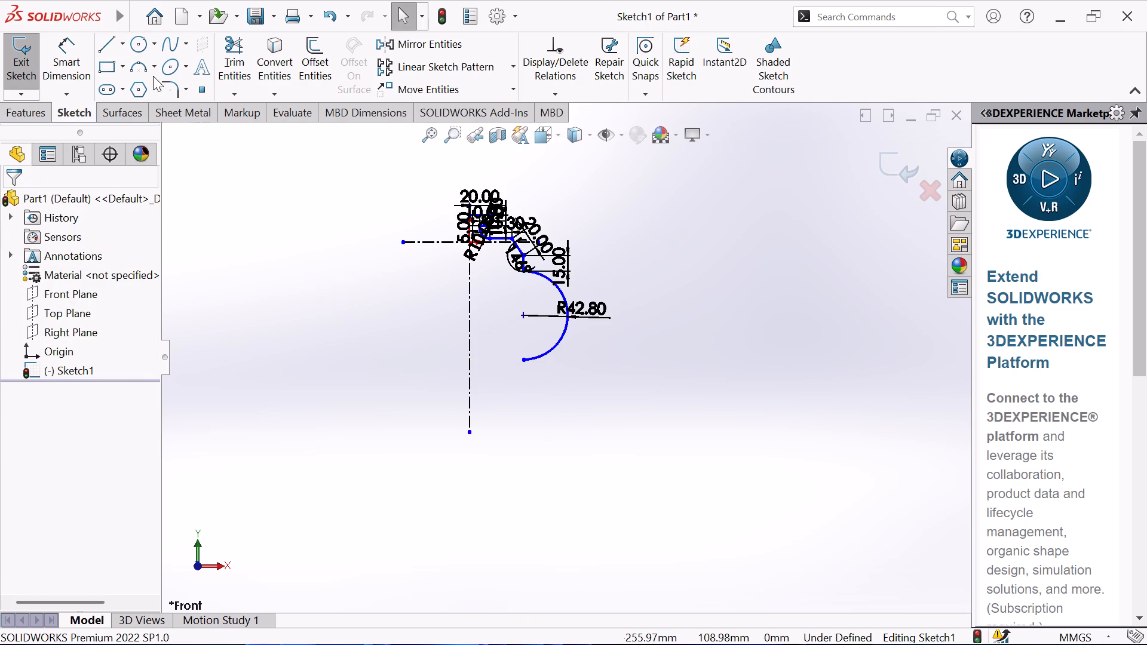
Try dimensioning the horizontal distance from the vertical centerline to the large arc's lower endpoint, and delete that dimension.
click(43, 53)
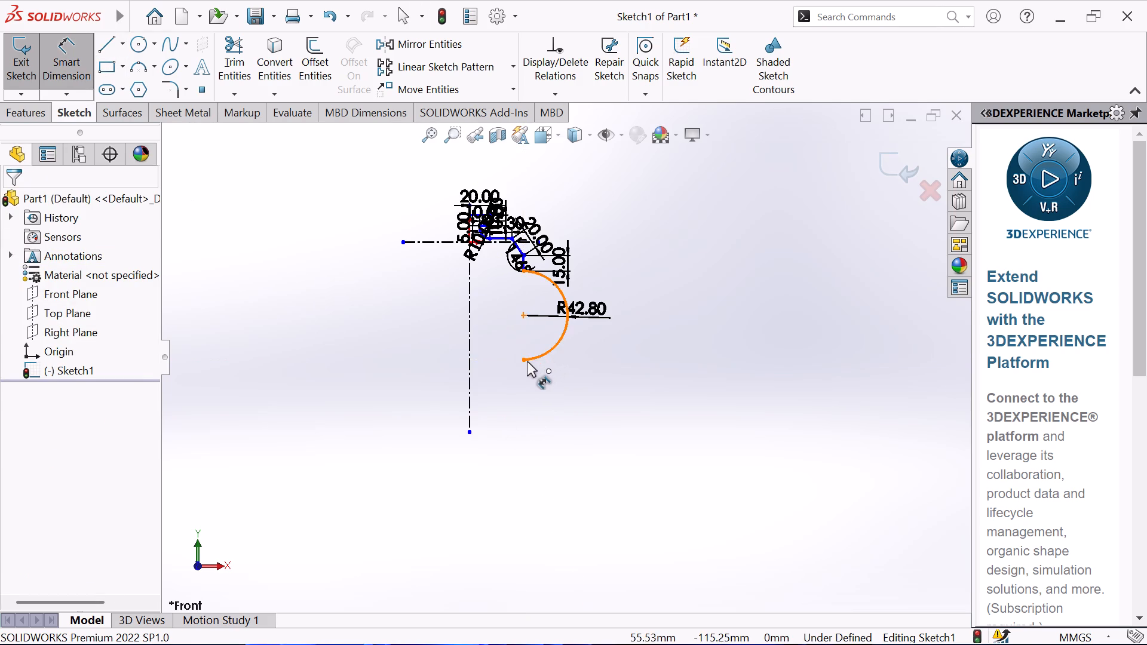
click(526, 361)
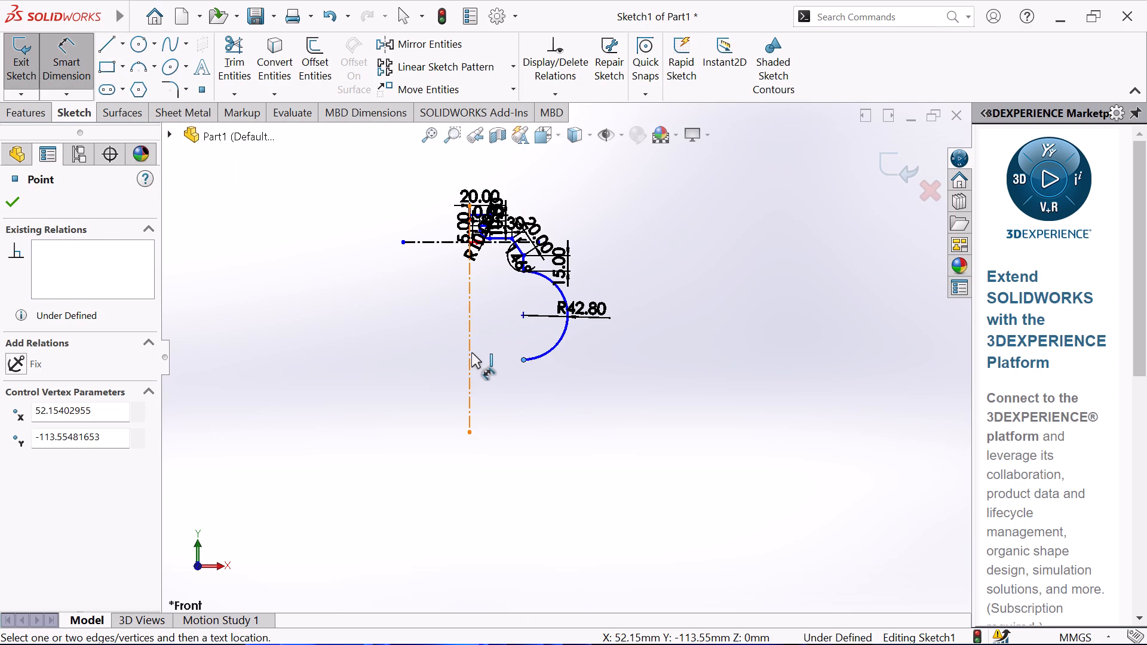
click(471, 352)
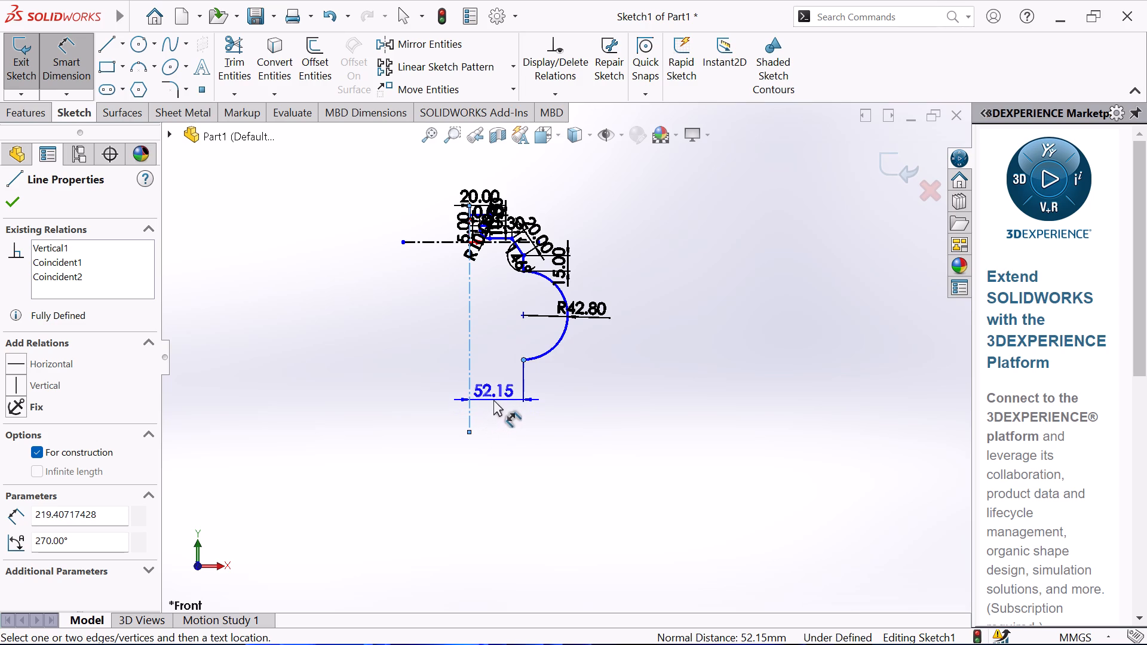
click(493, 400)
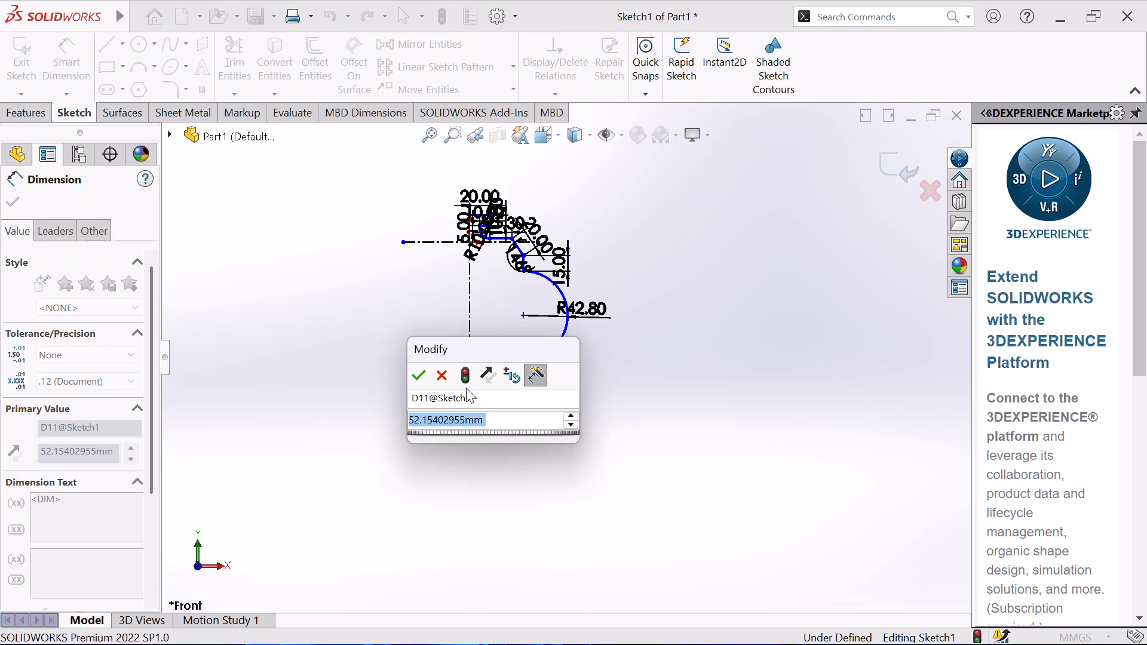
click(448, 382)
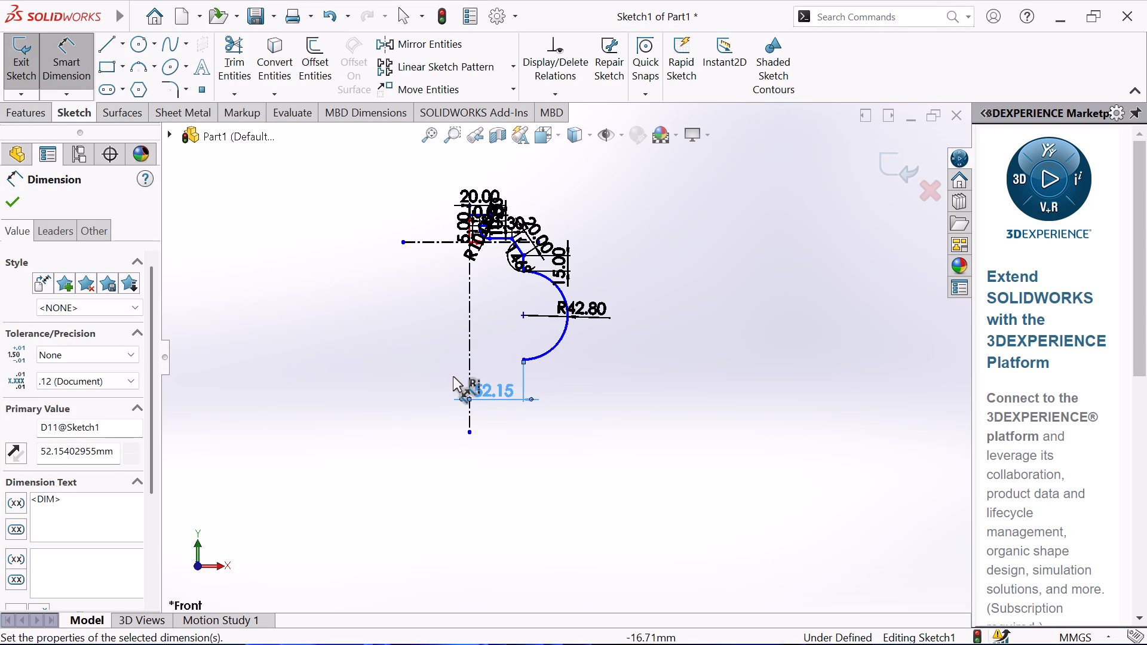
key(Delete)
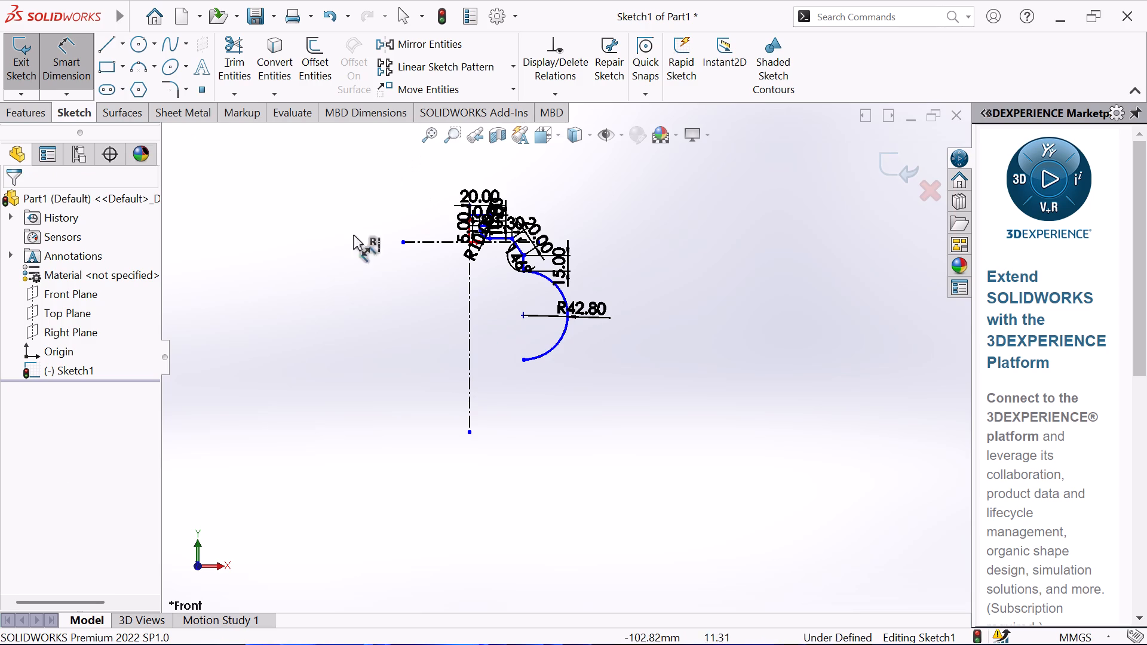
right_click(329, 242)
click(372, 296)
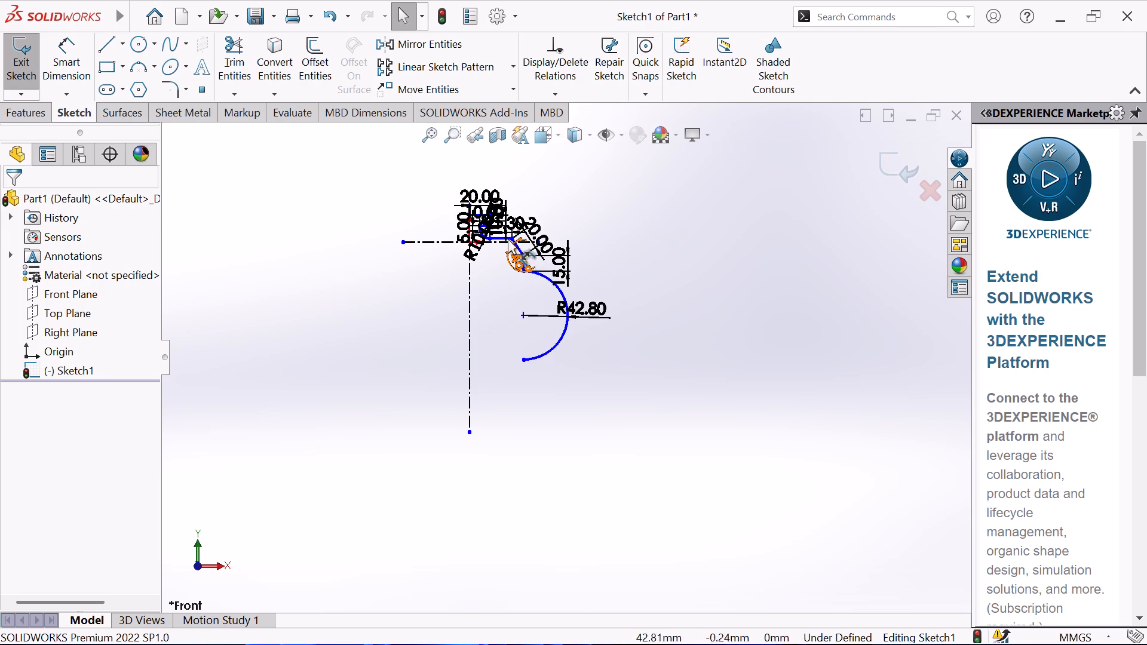
Dimension the vertical distance from the profile's top inner endpoint to the centerline's lower endpoint as 150 mm.
scroll(486, 223, up, 2)
scroll(548, 257, down, 3)
scroll(471, 250, down, 2)
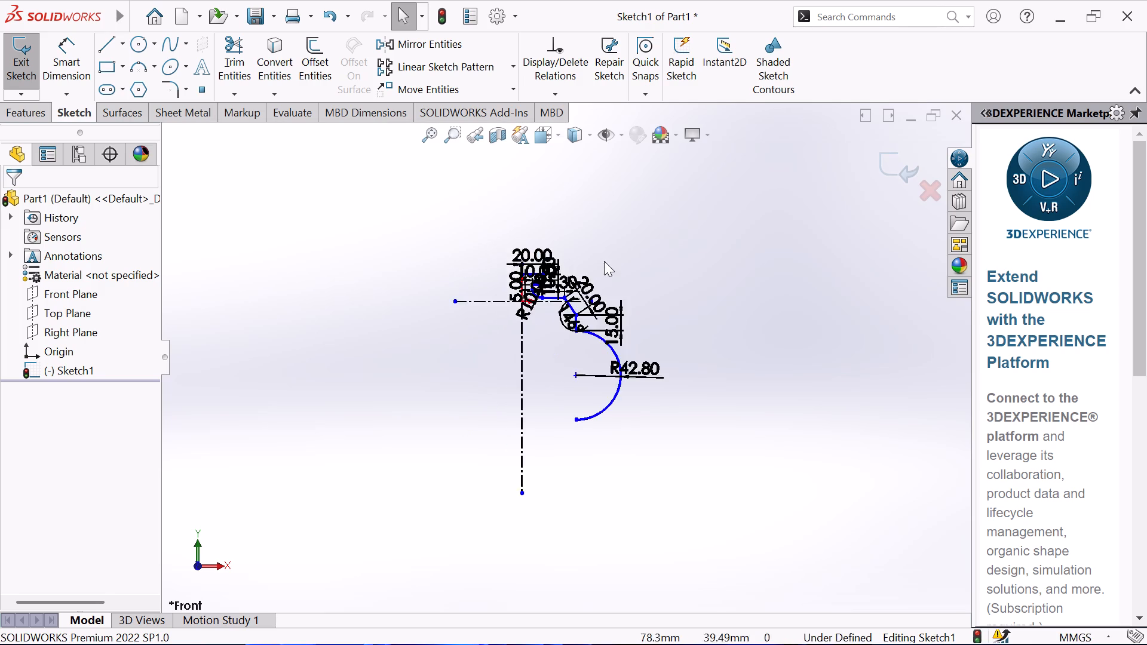
scroll(603, 262, down, 3)
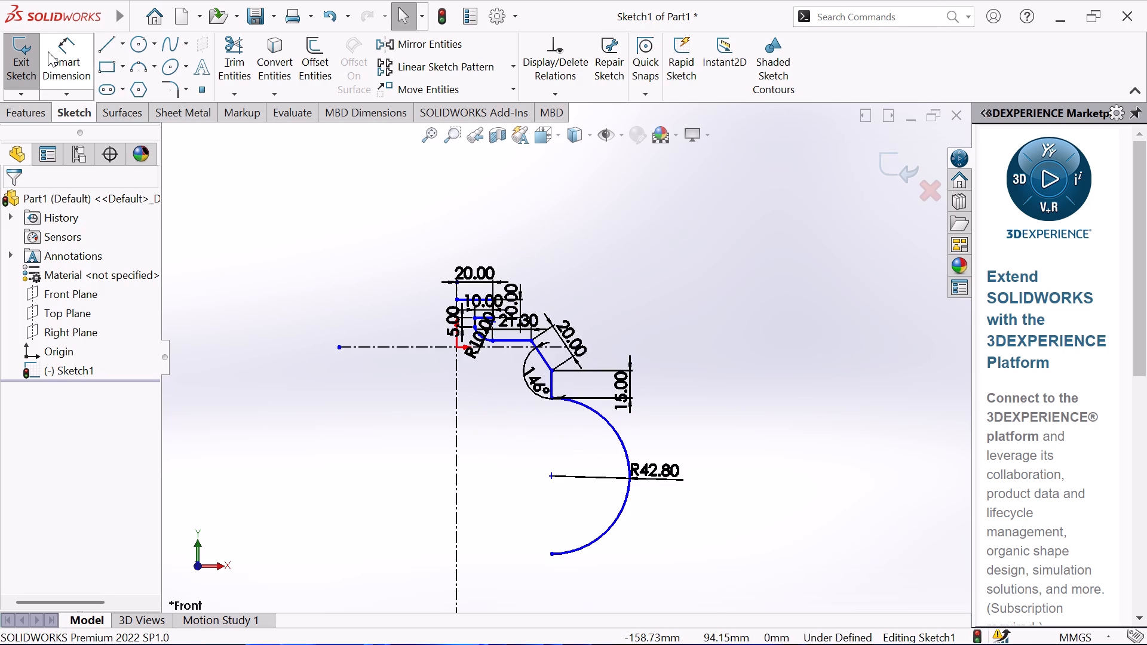
click(48, 51)
click(455, 298)
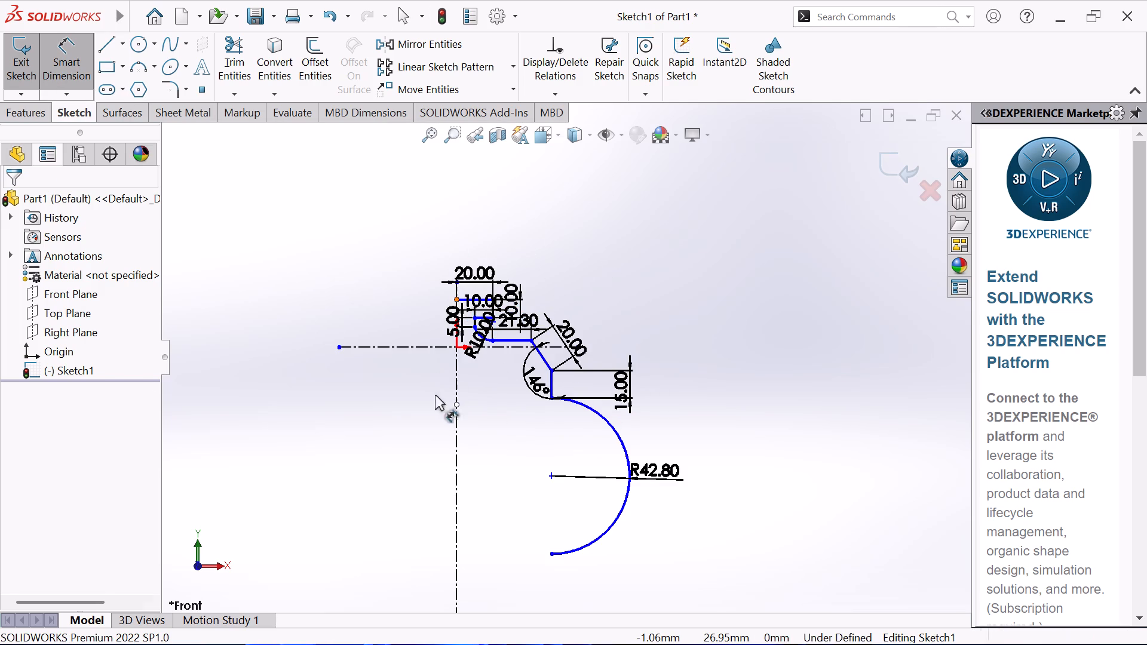
scroll(434, 441, up, 3)
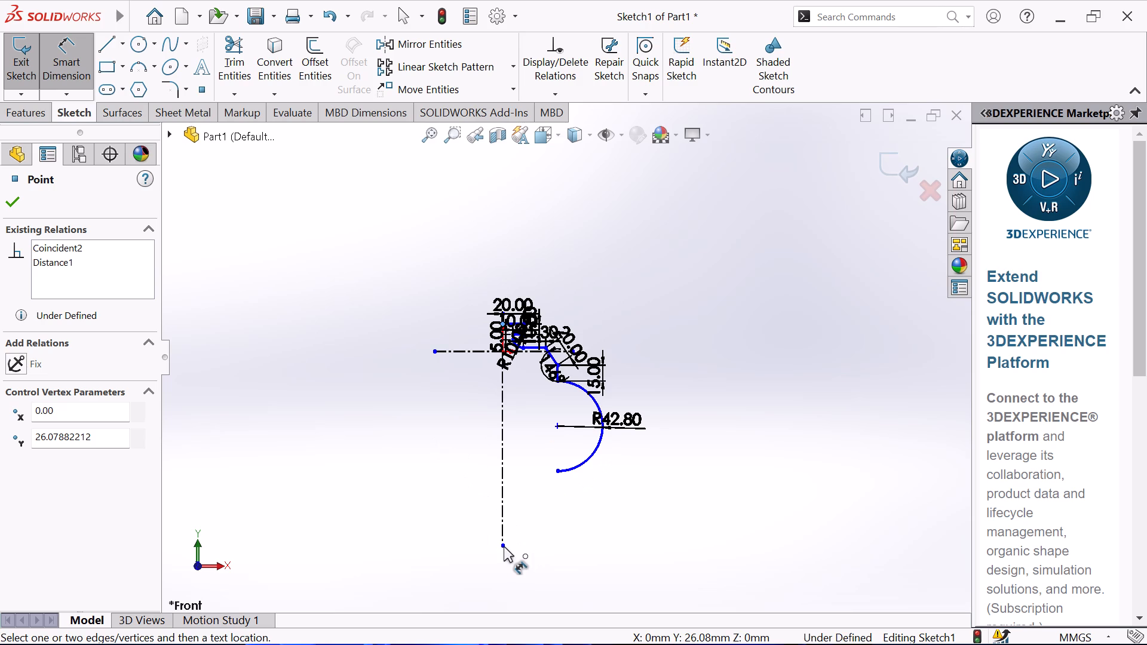
scroll(516, 539, down, 3)
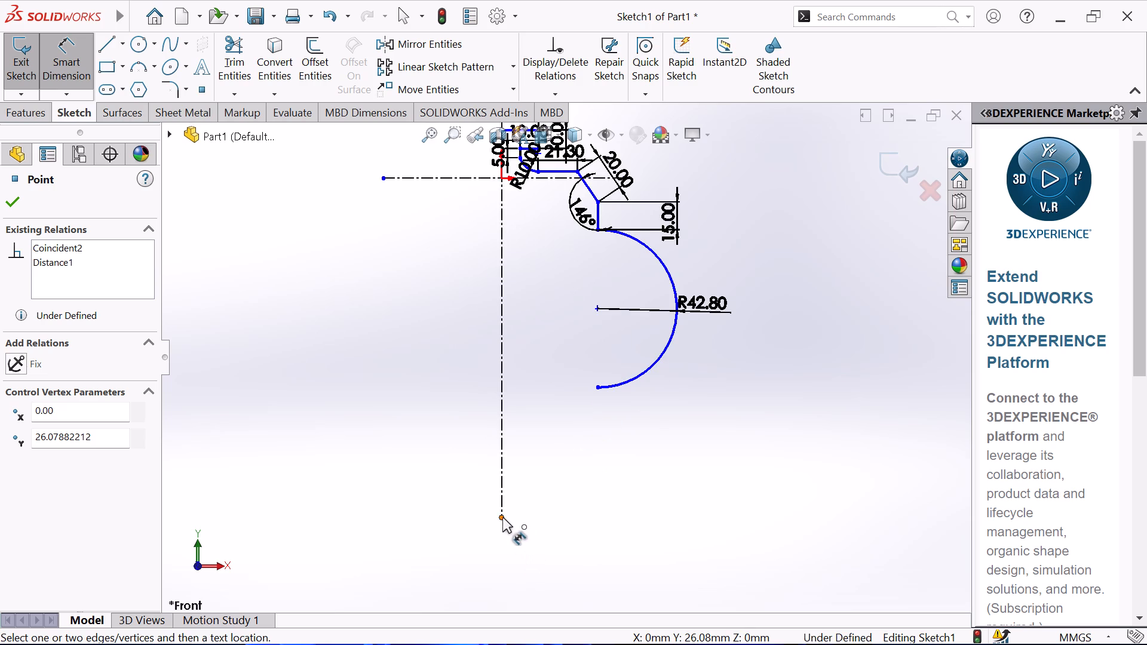
click(502, 518)
click(413, 309)
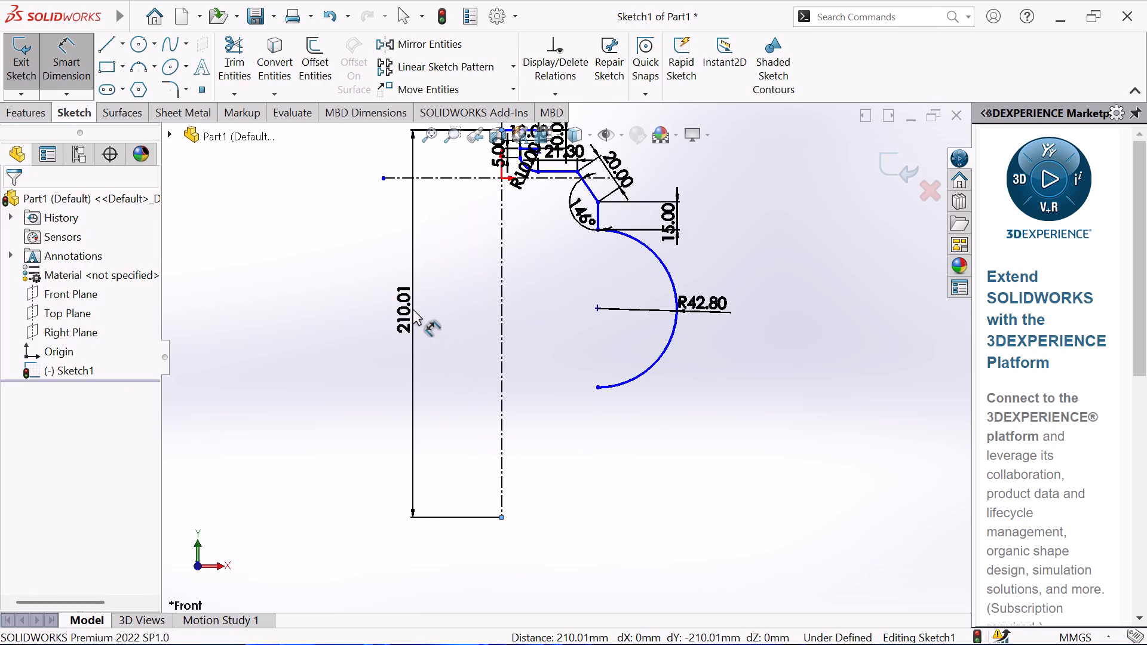
key(1)
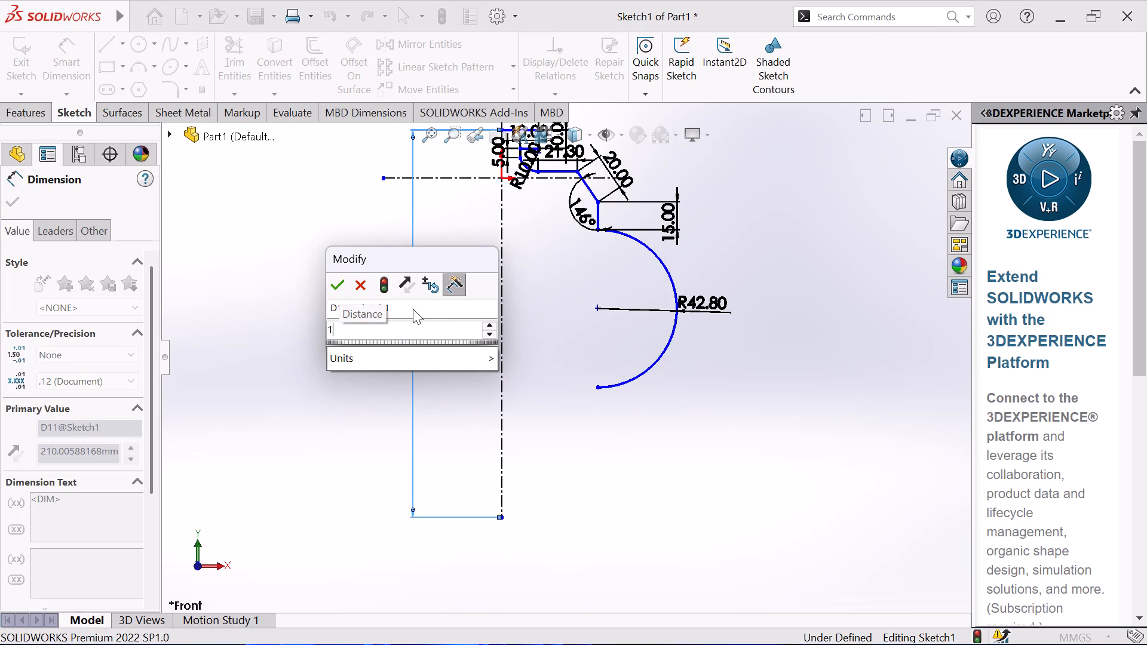
key(5)
key(0)
key(Return)
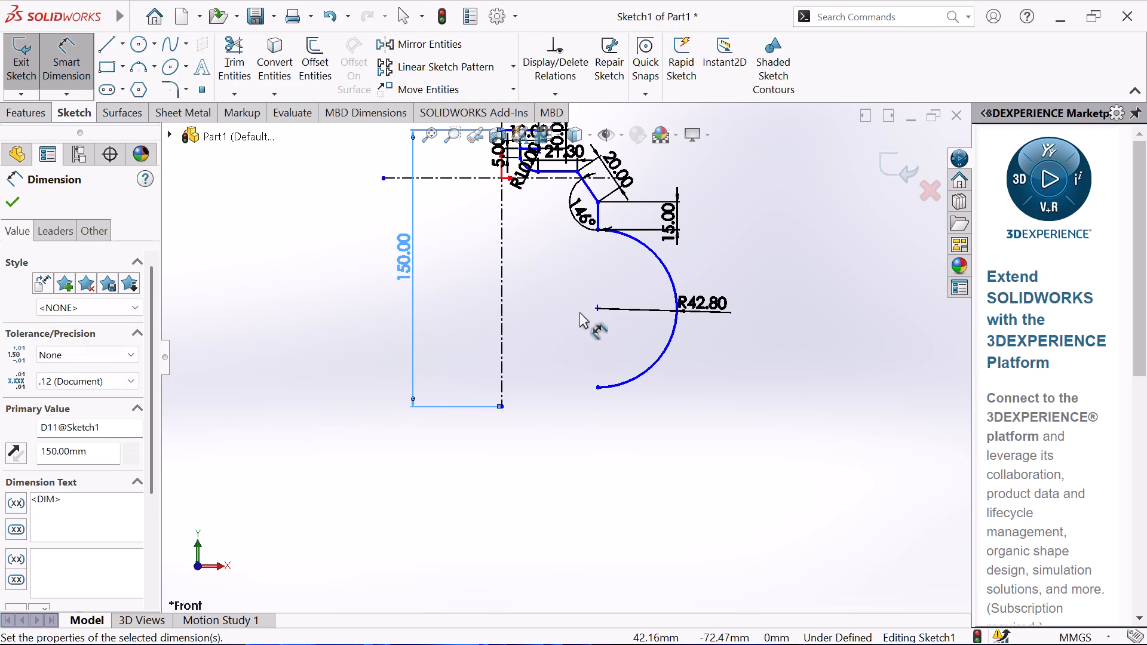
scroll(579, 312, up, 2)
scroll(661, 287, down, 2)
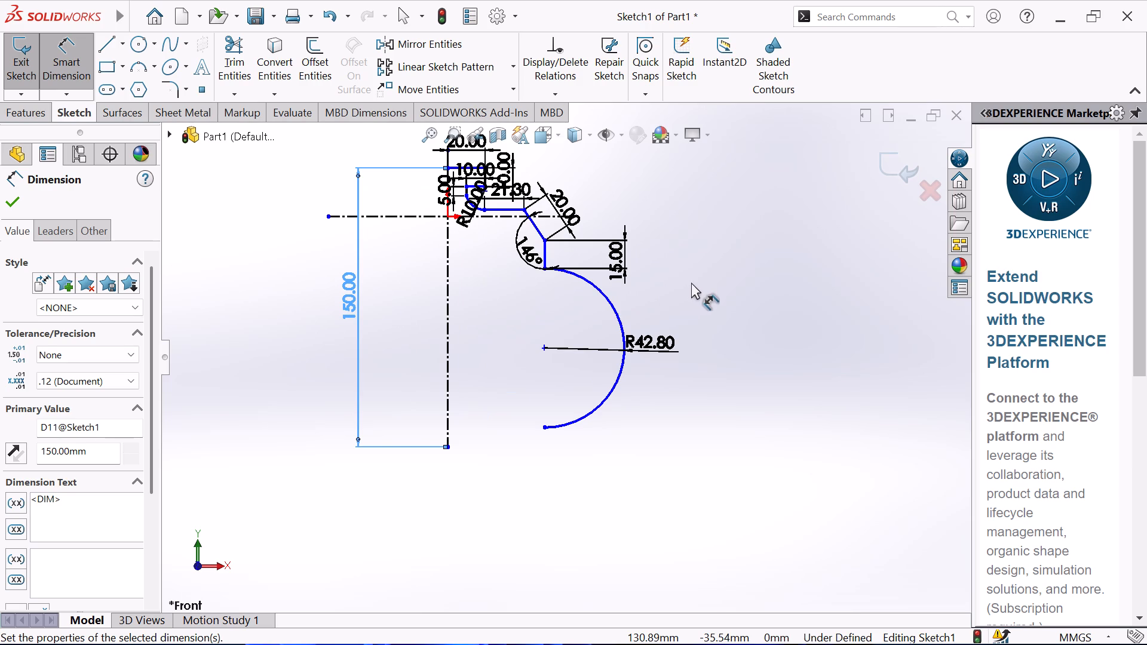
right_click(707, 322)
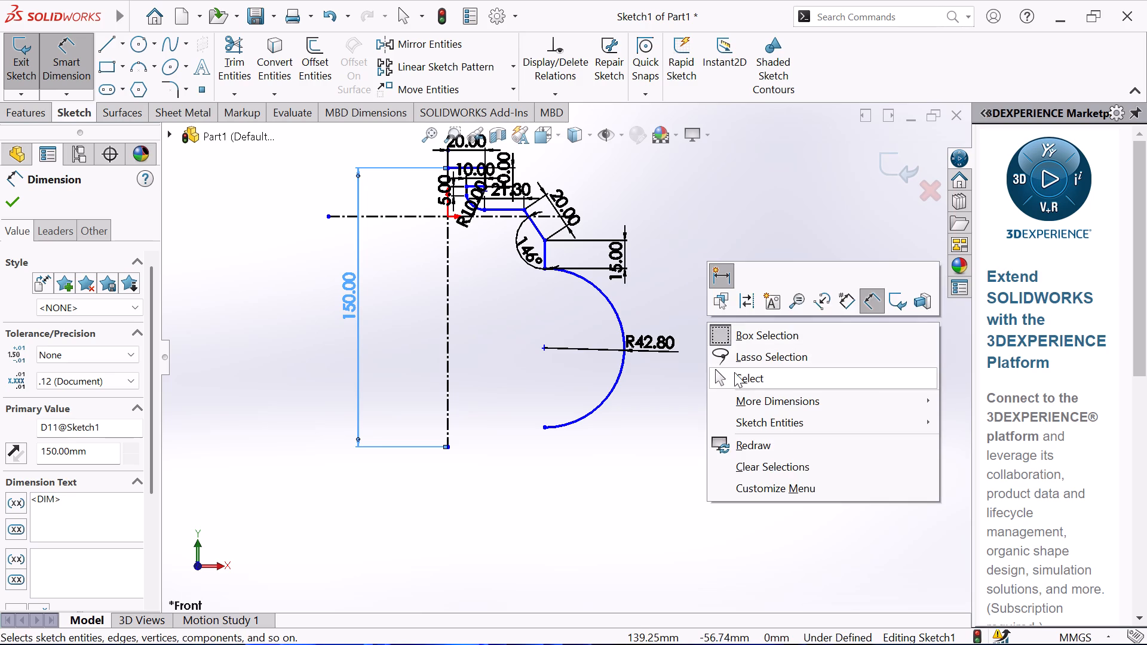
Set the vertical dimension from the profile's top inner endpoint to the centerline's lower endpoint to 200 mm.
click(737, 376)
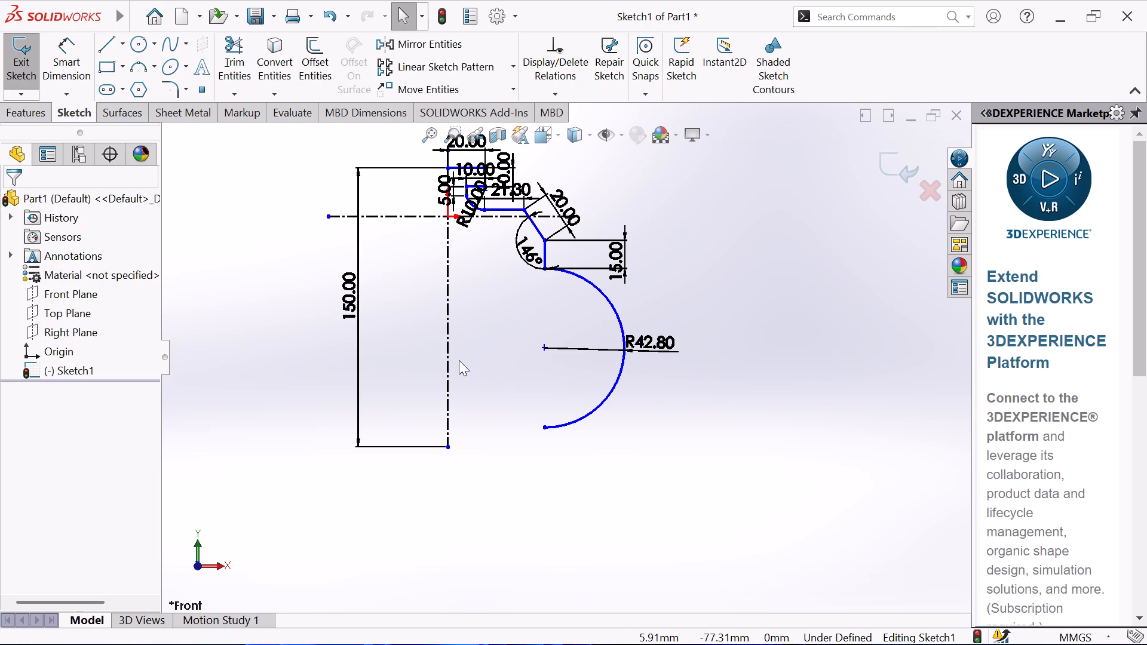
scroll(463, 357, up, 2)
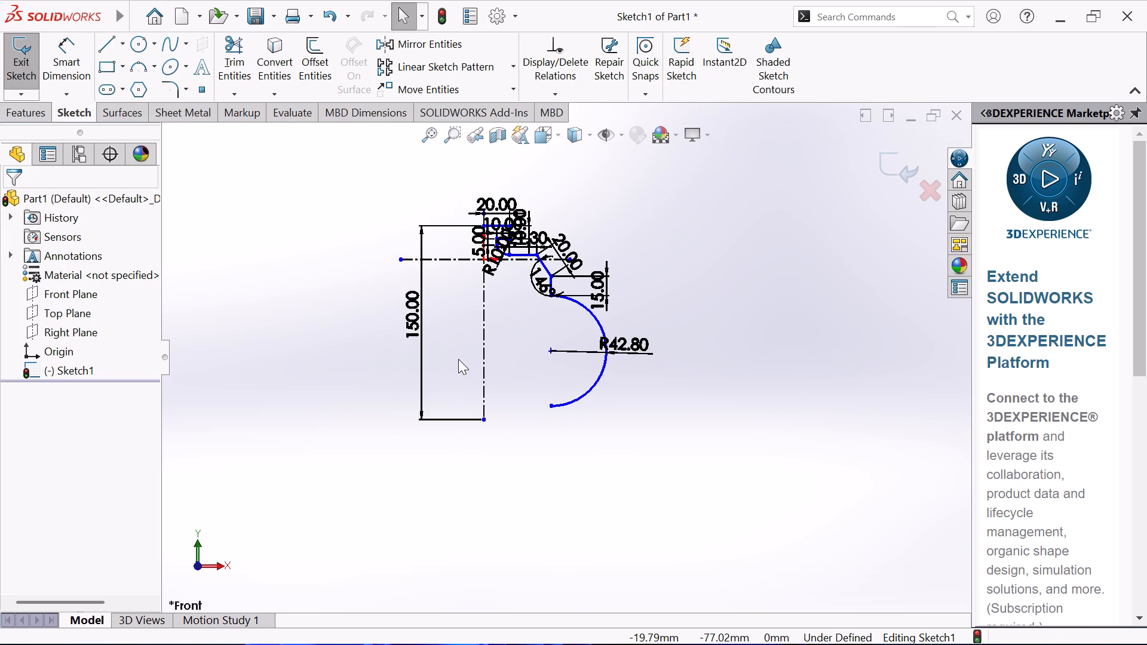
double_click(403, 295)
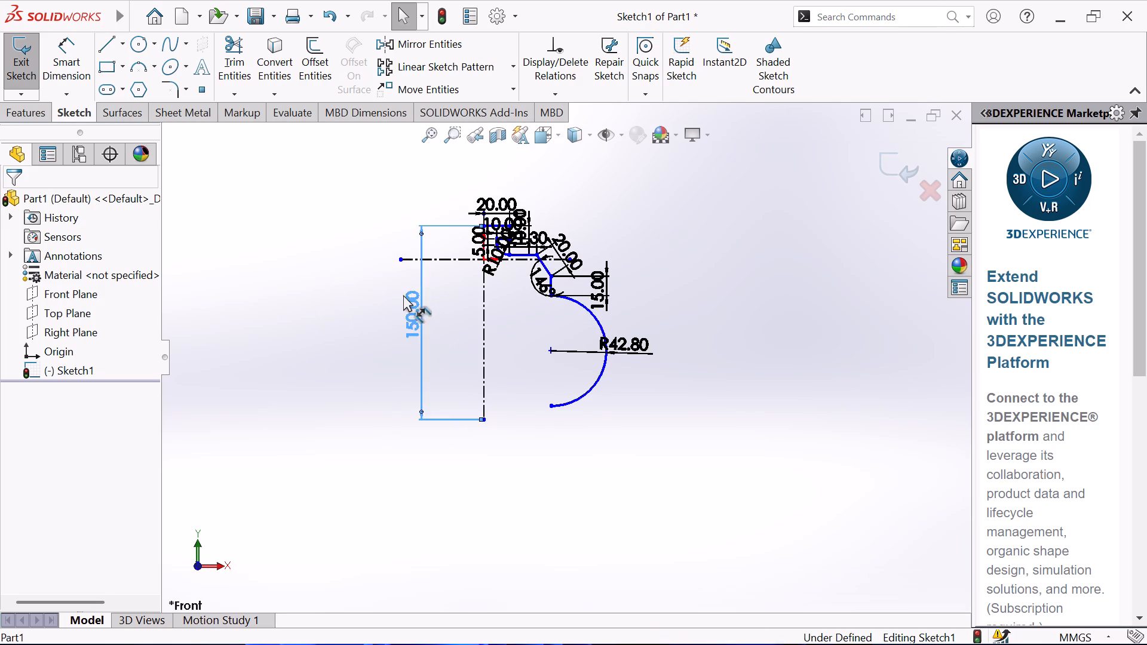
text(20)
key(Return)
scroll(403, 295, down, 3)
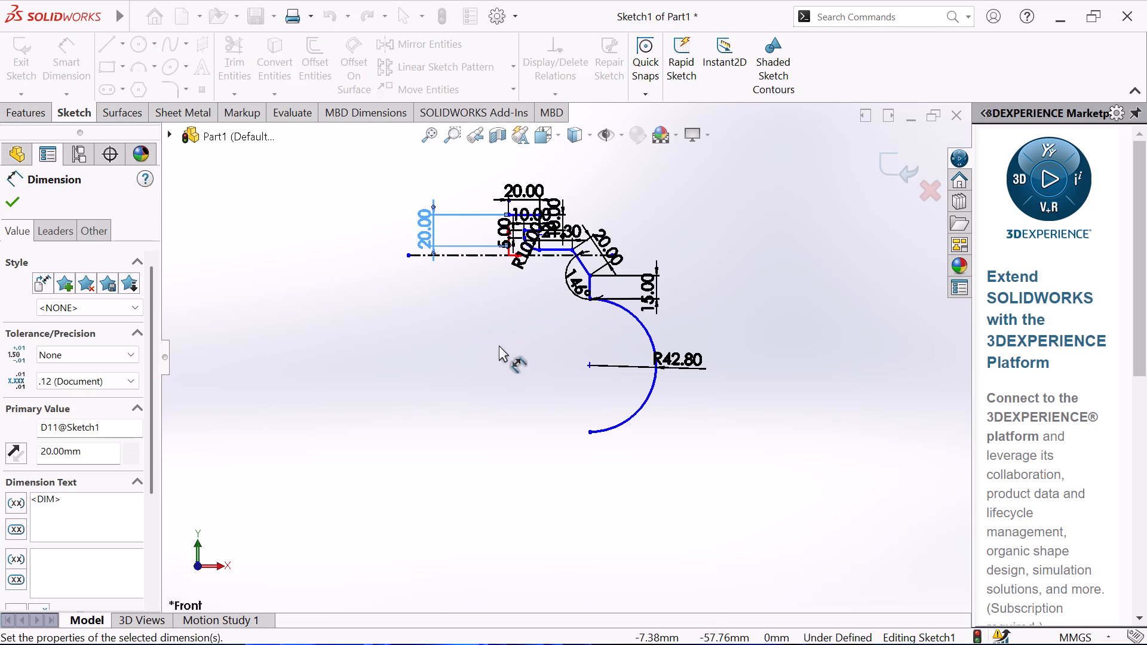
double_click(430, 231)
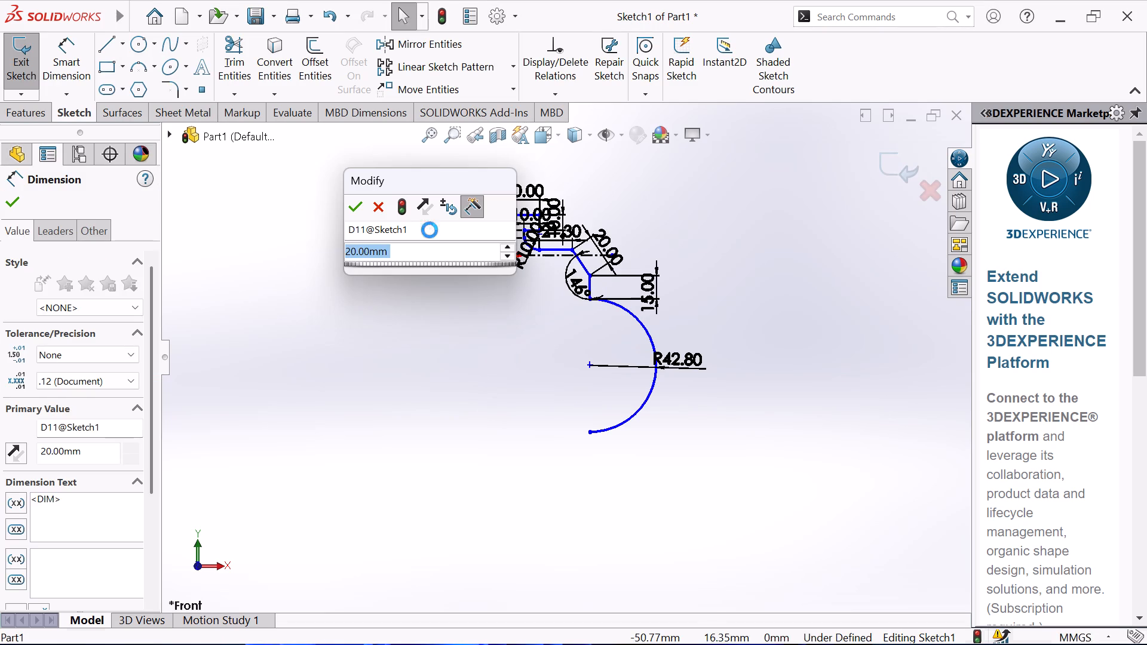
text(200)
key(Return)
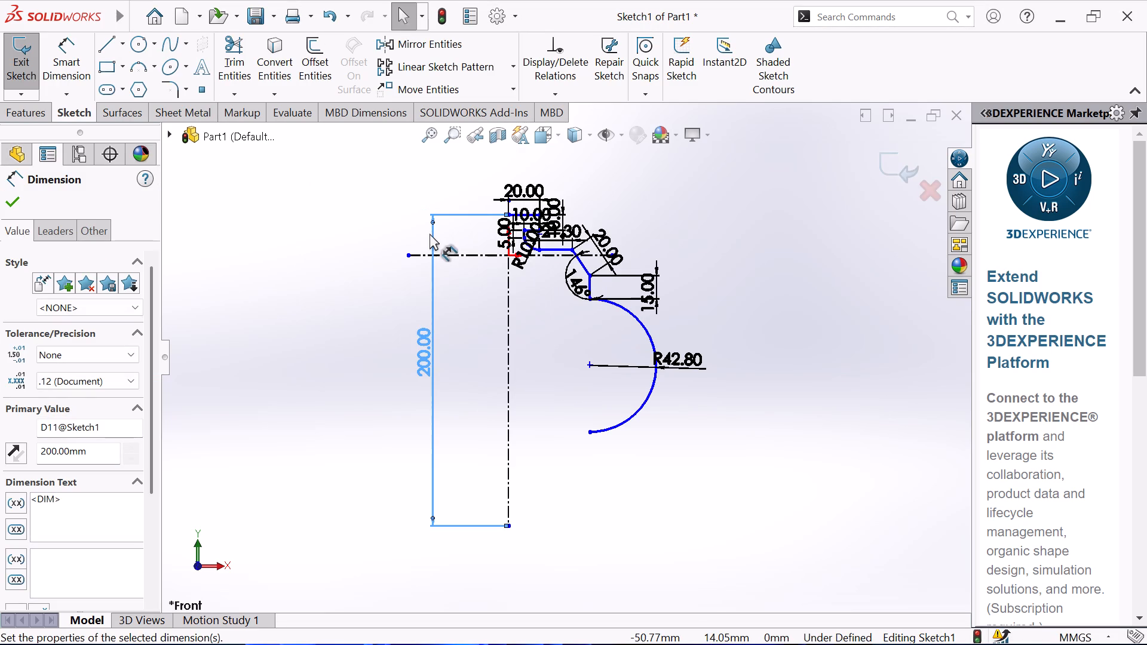
right_click(715, 301)
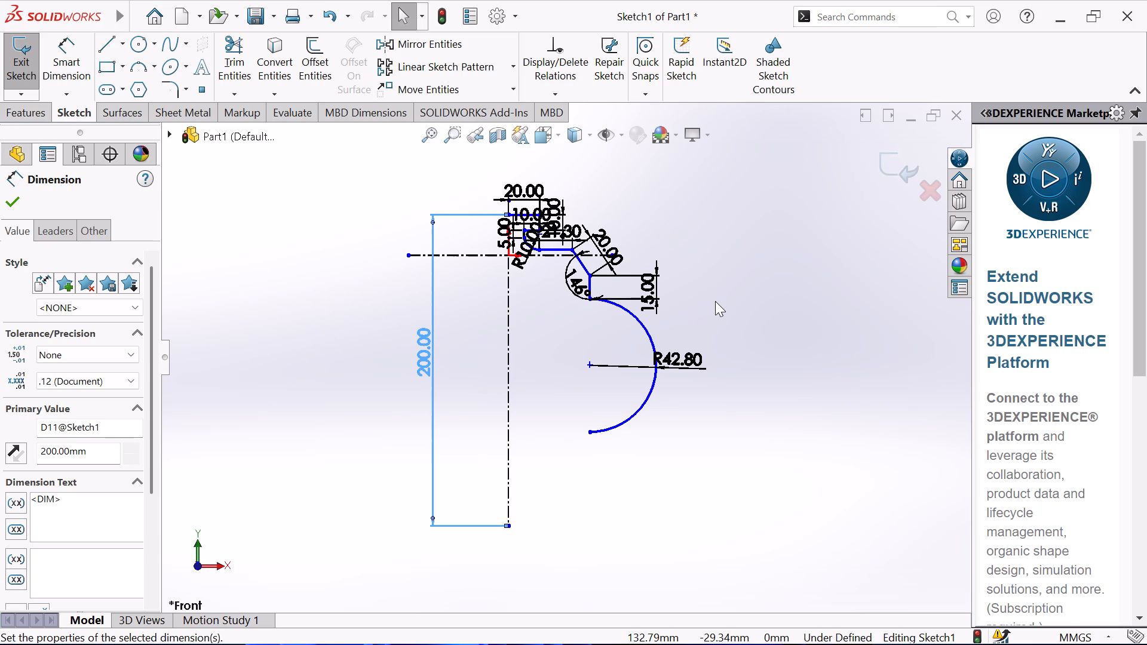
click(689, 267)
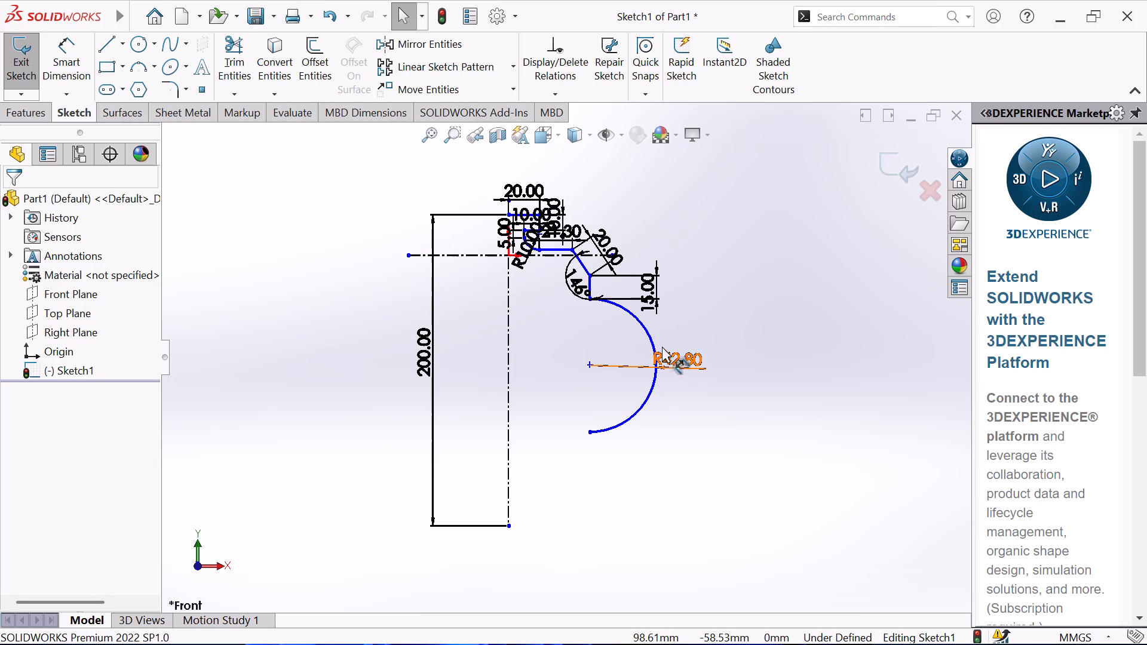
From the large arc's lower endpoint, sketch connected lines about 42 mm outward, 18 mm down, 62 mm inward, further down, and 32 mm to the centerline.
scroll(662, 345, up, 1)
scroll(664, 339, down, 3)
scroll(575, 403, up, 1)
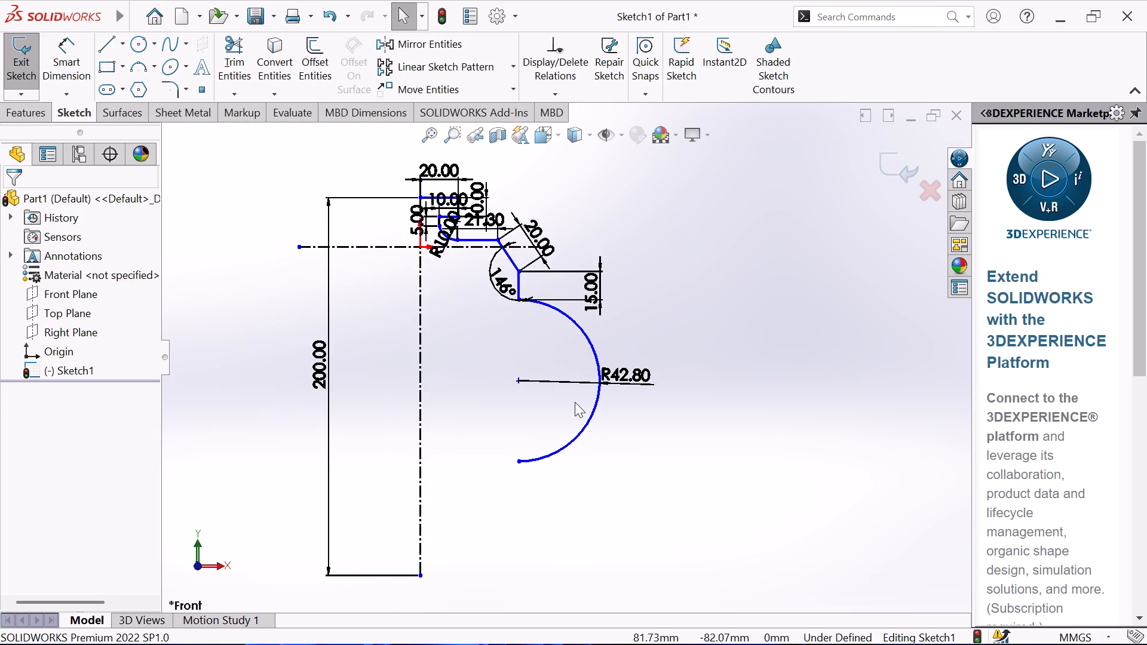
scroll(575, 402, up, 1)
scroll(575, 402, down, 1)
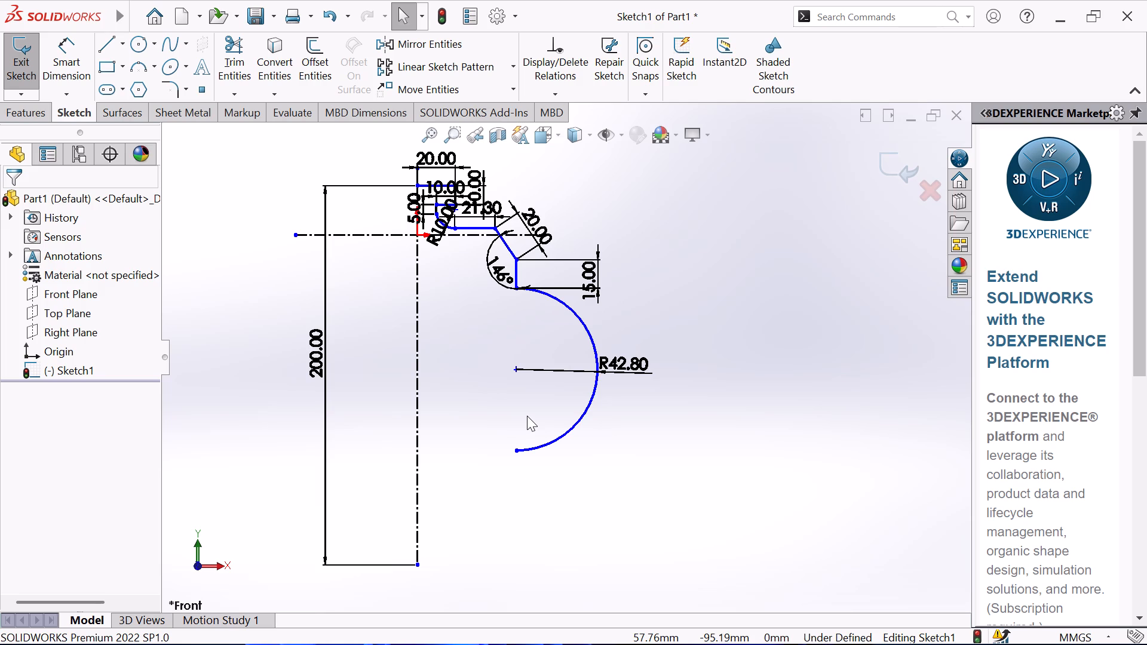
scroll(530, 471, down, 1)
scroll(530, 471, up, 1)
scroll(563, 462, down, 1)
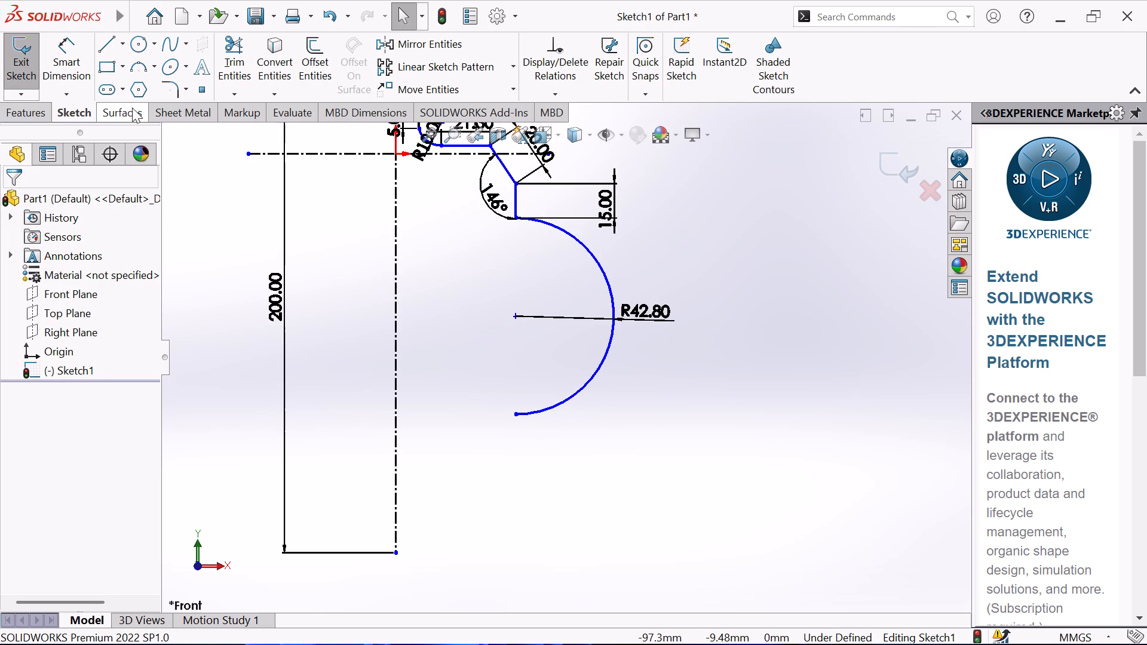
click(113, 48)
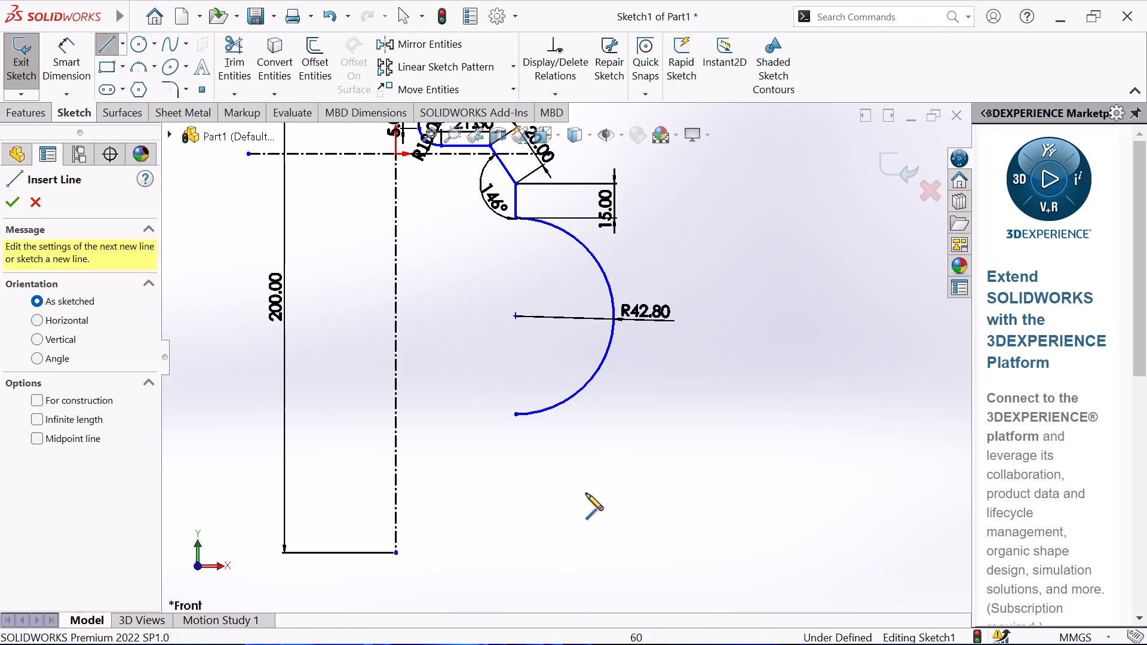
click(516, 414)
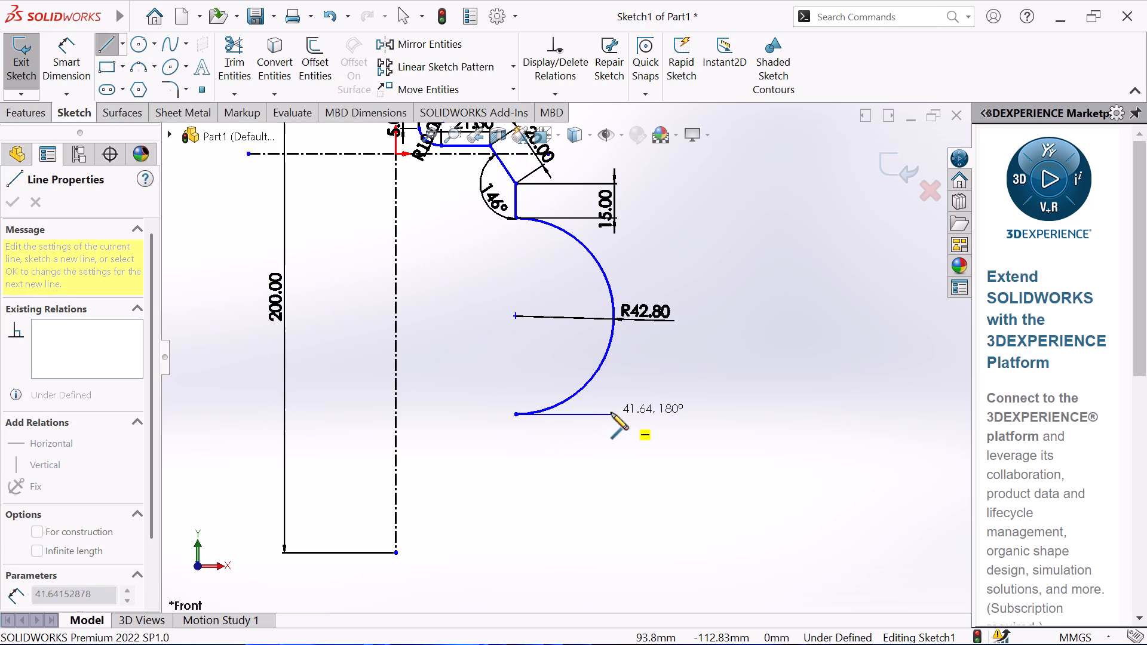
click(611, 413)
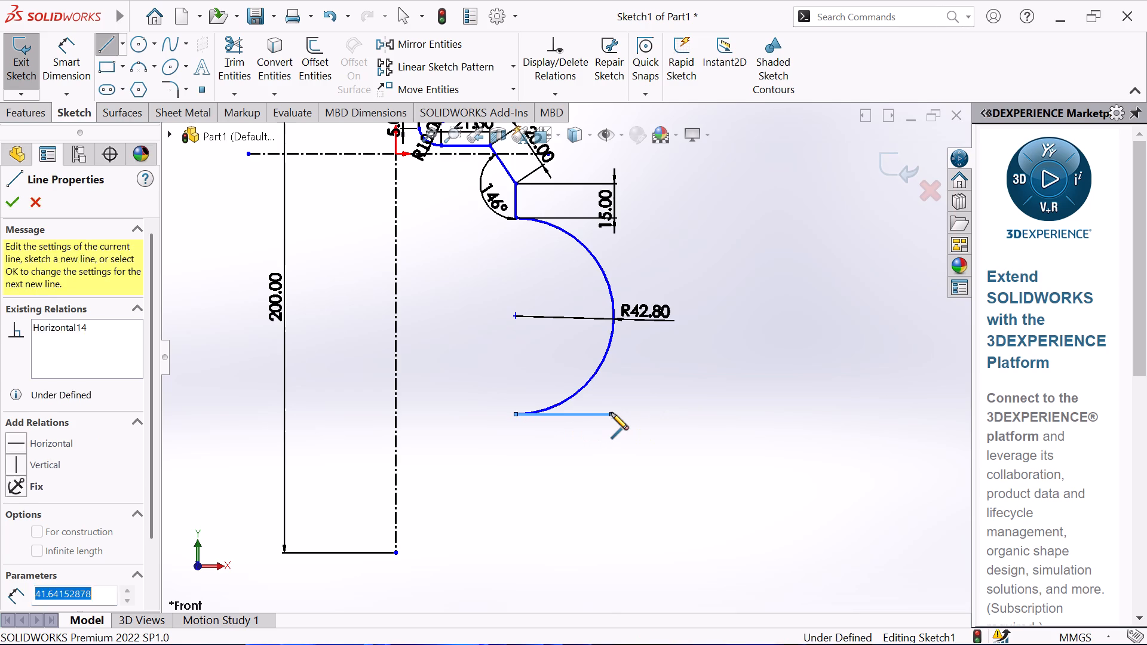
click(611, 456)
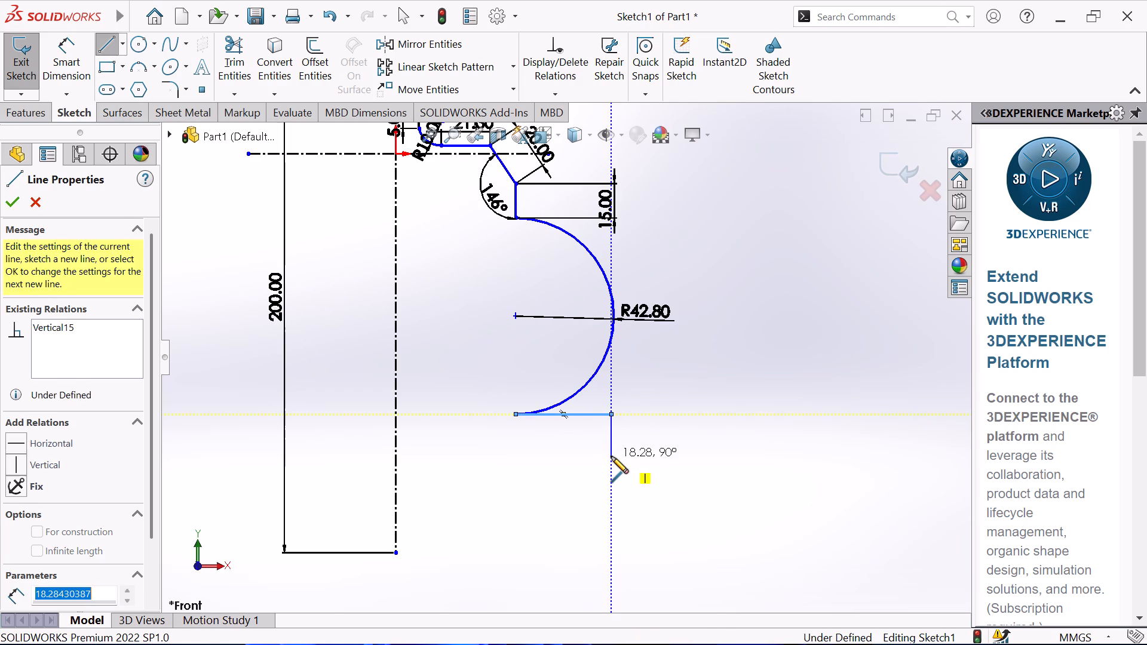
click(470, 457)
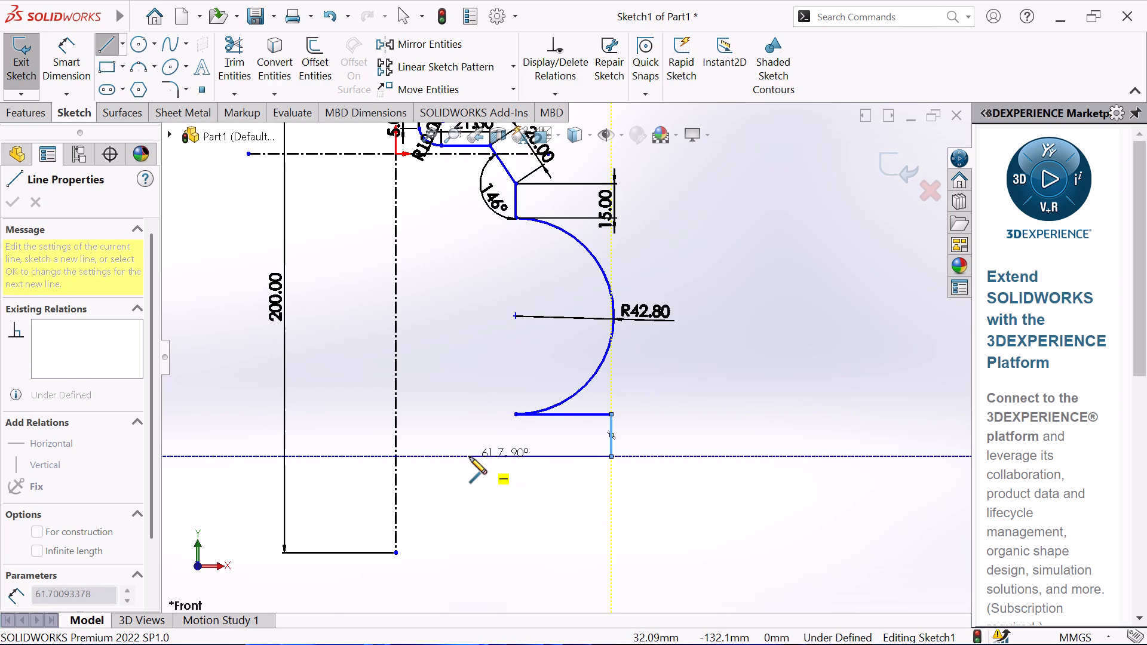
click(467, 535)
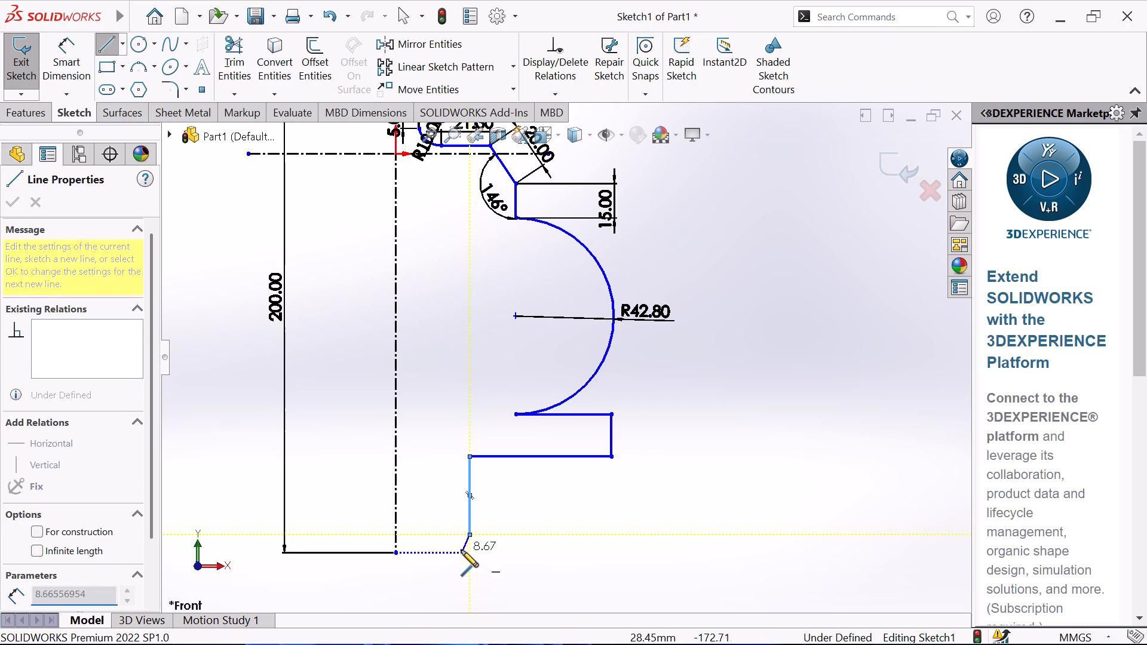
click(396, 532)
right_click(335, 489)
click(385, 425)
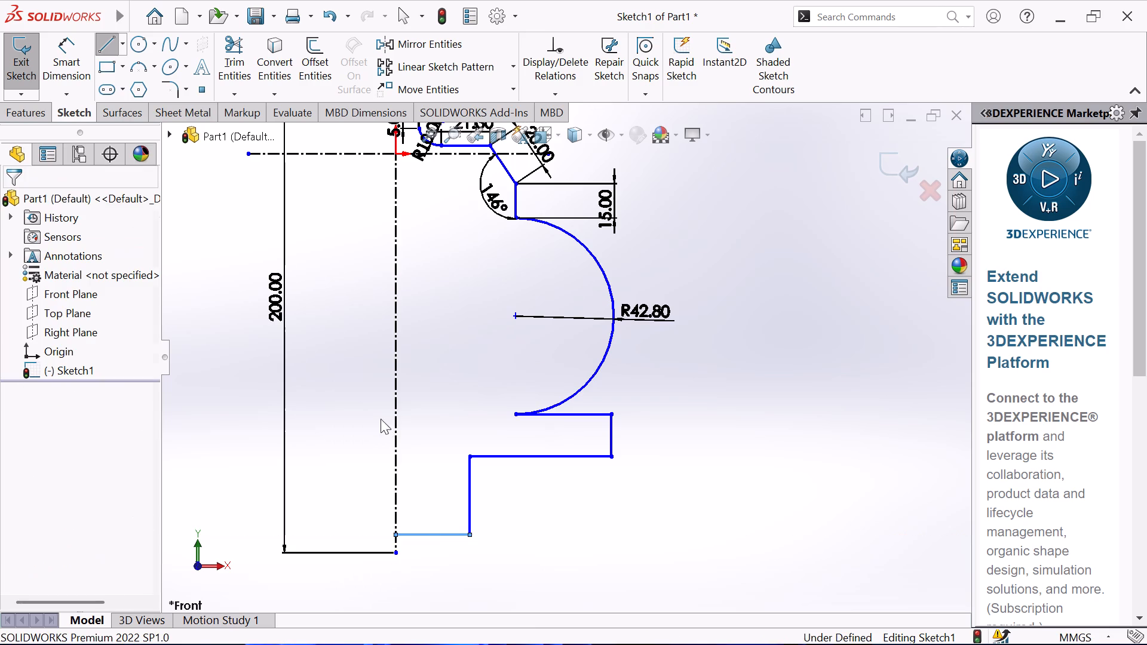
Dimension the short outer vertical line below the large arc as 10 mm.
click(69, 55)
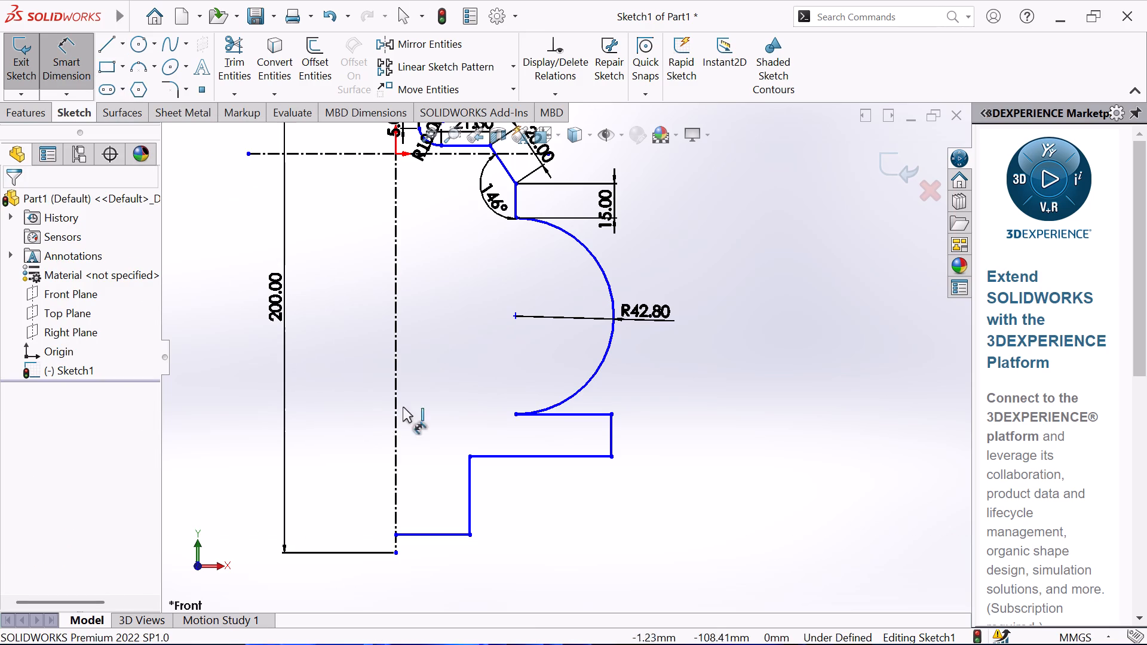
click(611, 425)
click(655, 429)
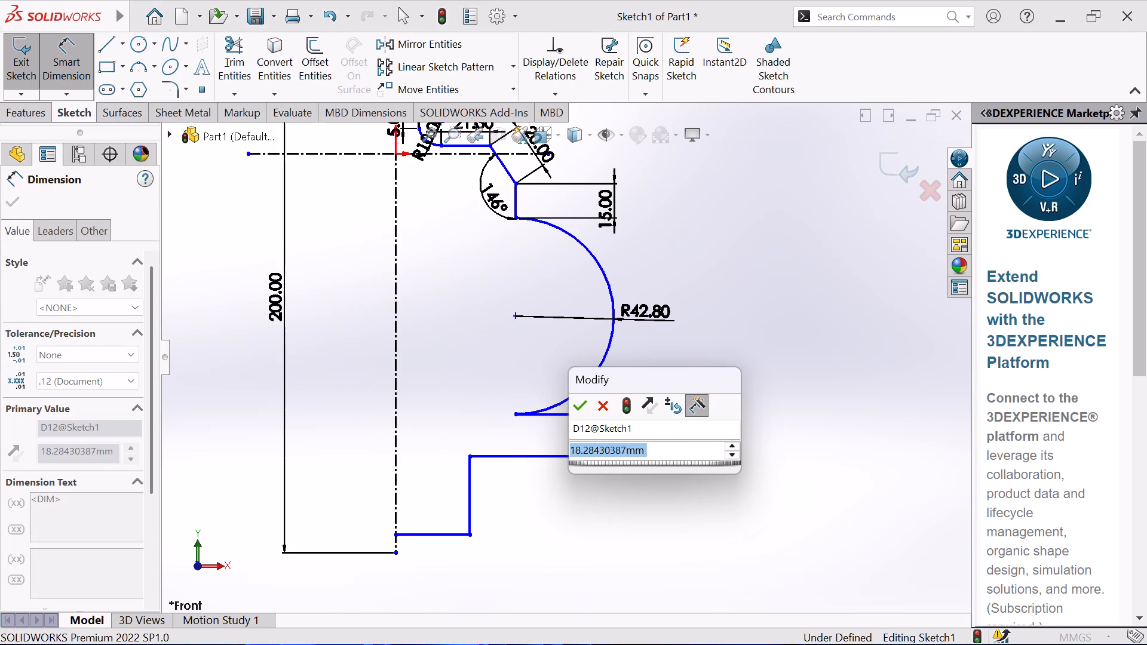
text(10)
key(Return)
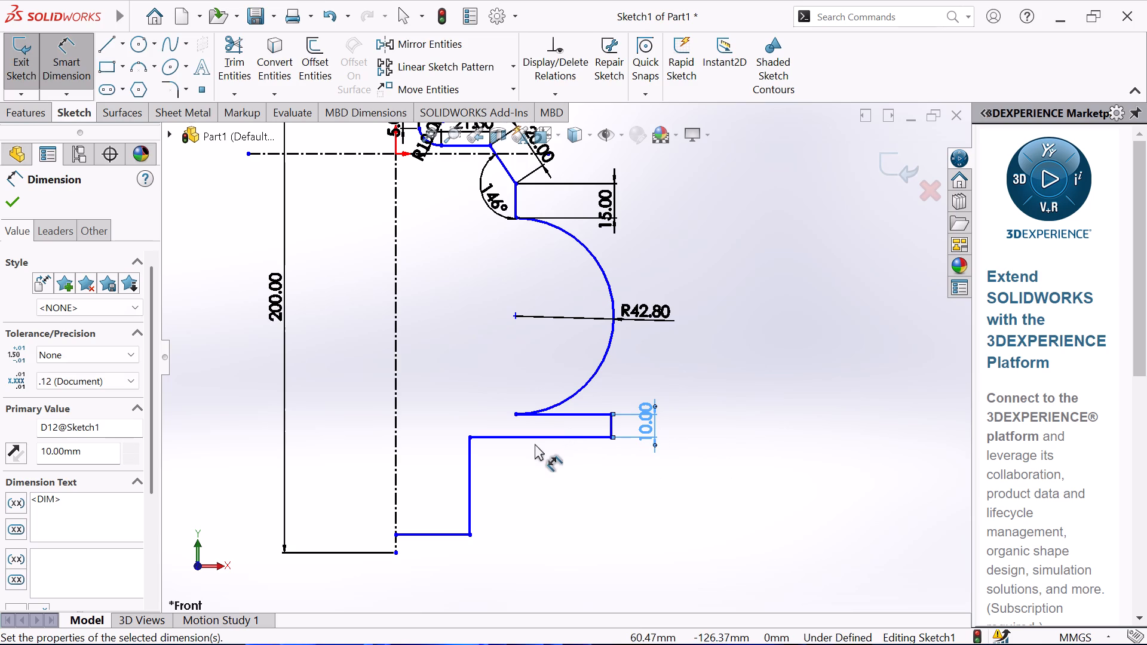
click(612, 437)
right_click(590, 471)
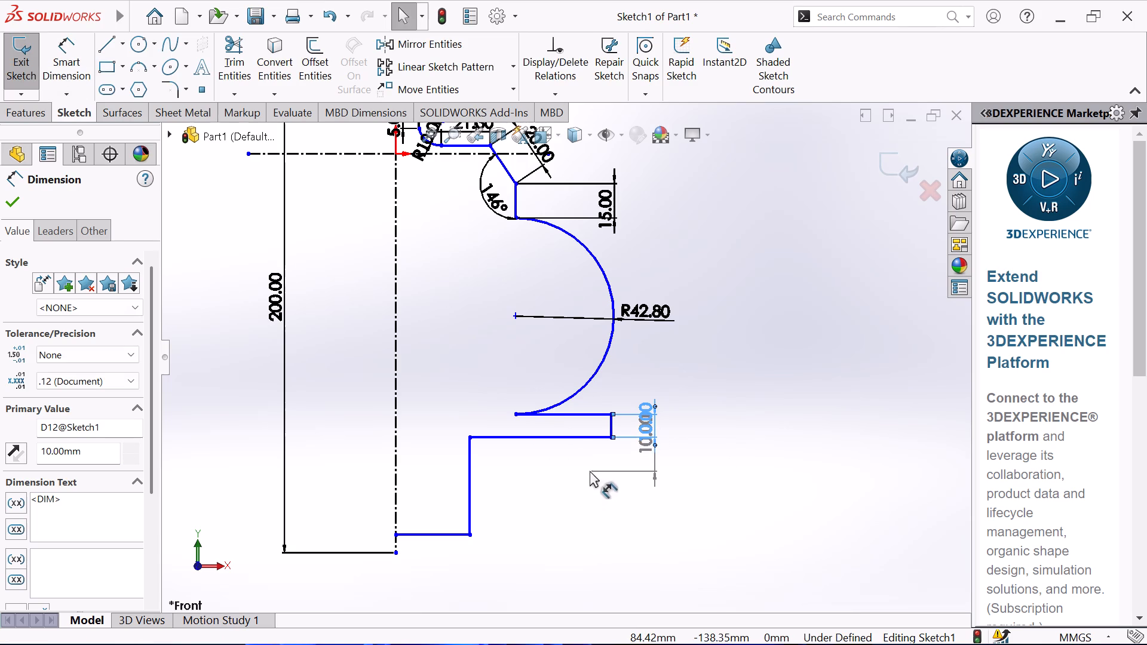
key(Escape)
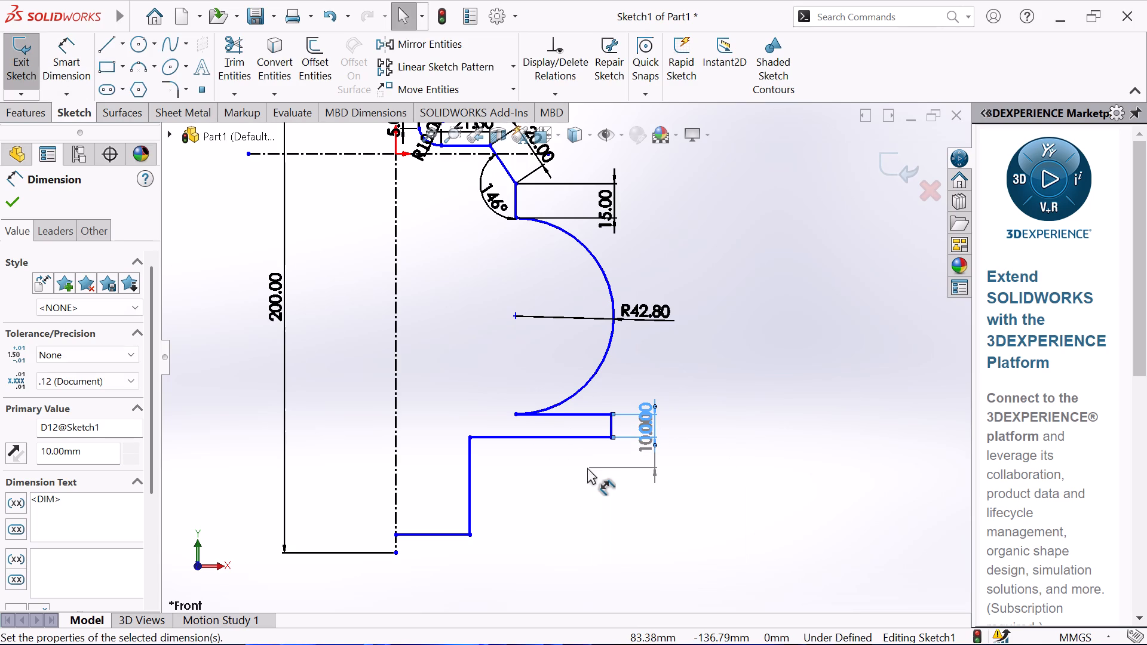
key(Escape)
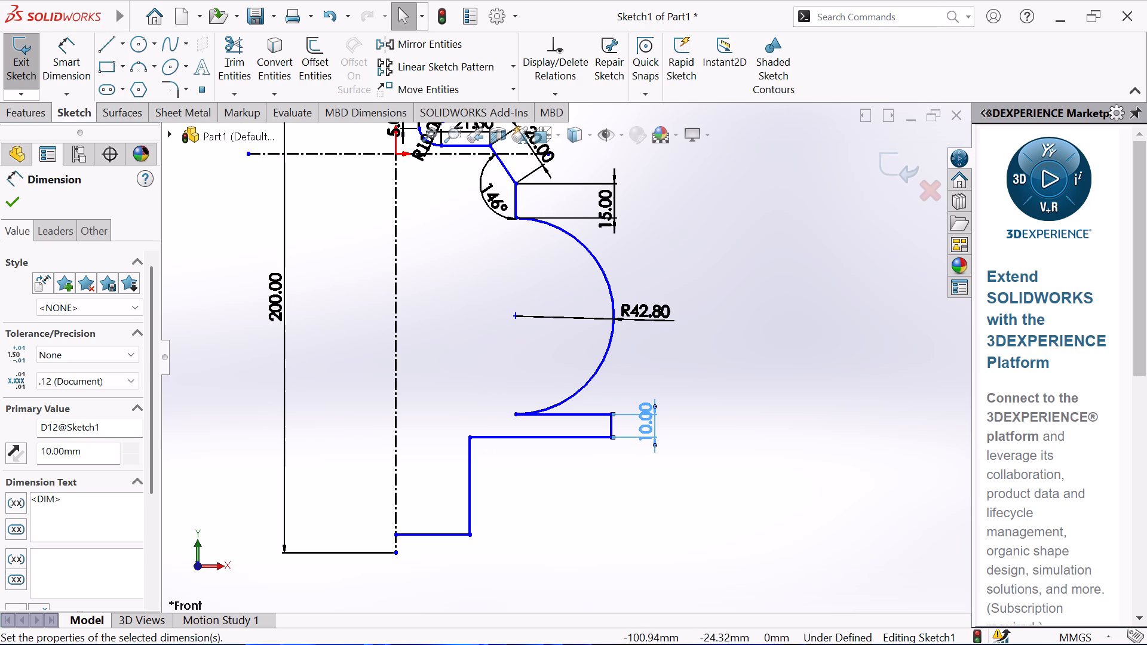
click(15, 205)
Dimension the horizontal distance from the vertical centerline to the lower step's outer bottom corner as 100 mm.
click(58, 60)
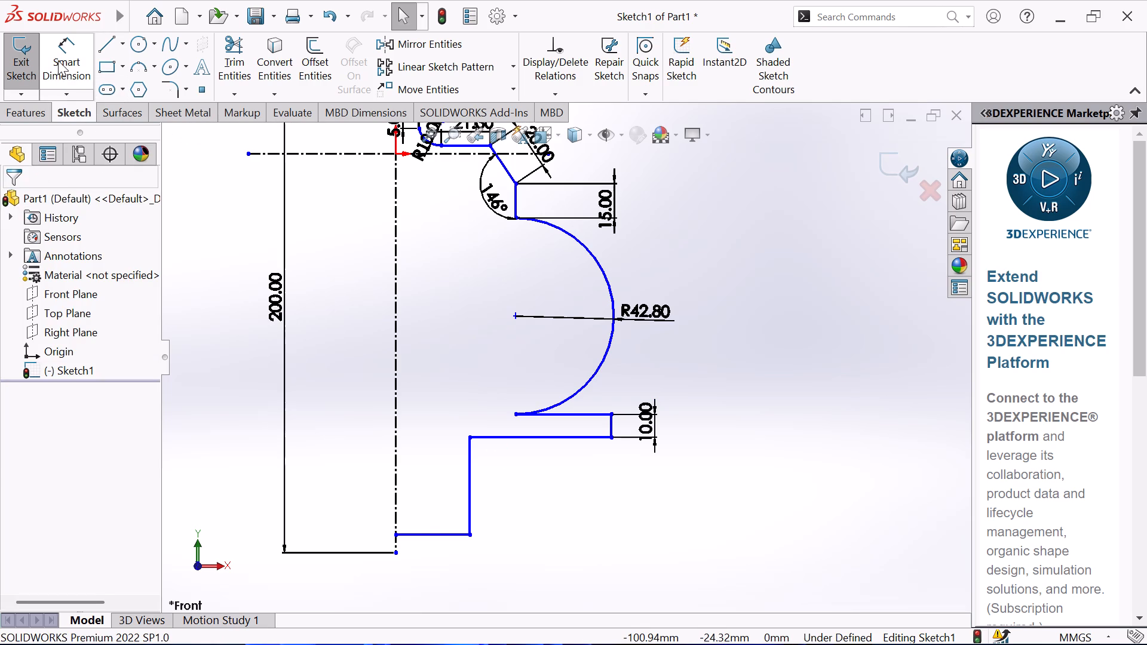
click(397, 448)
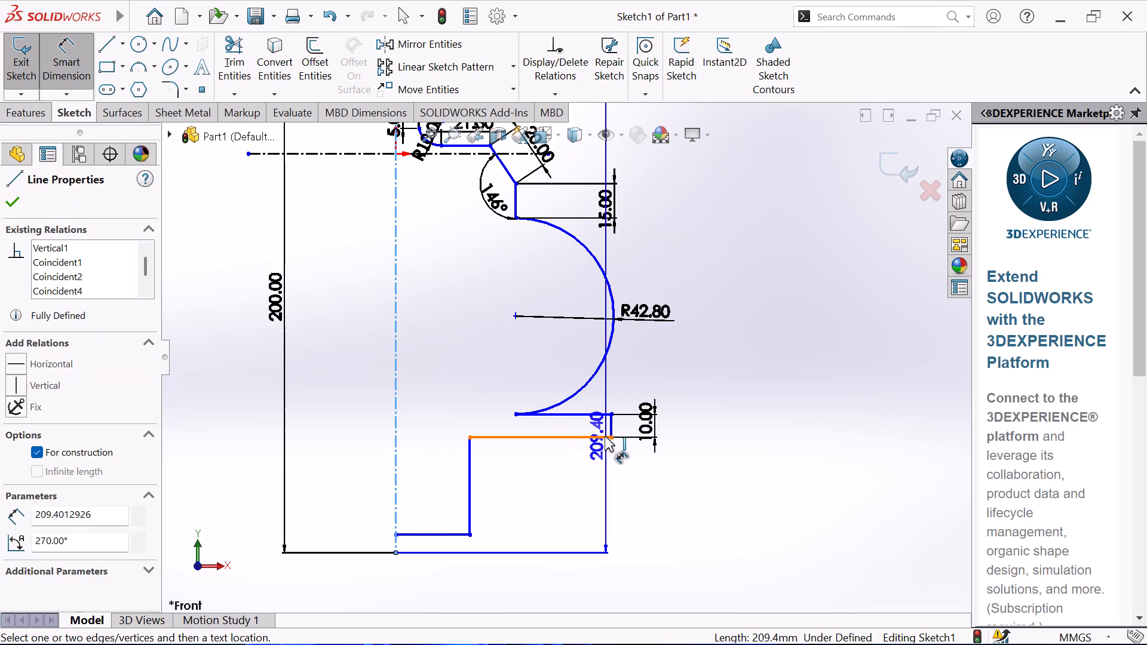
click(610, 435)
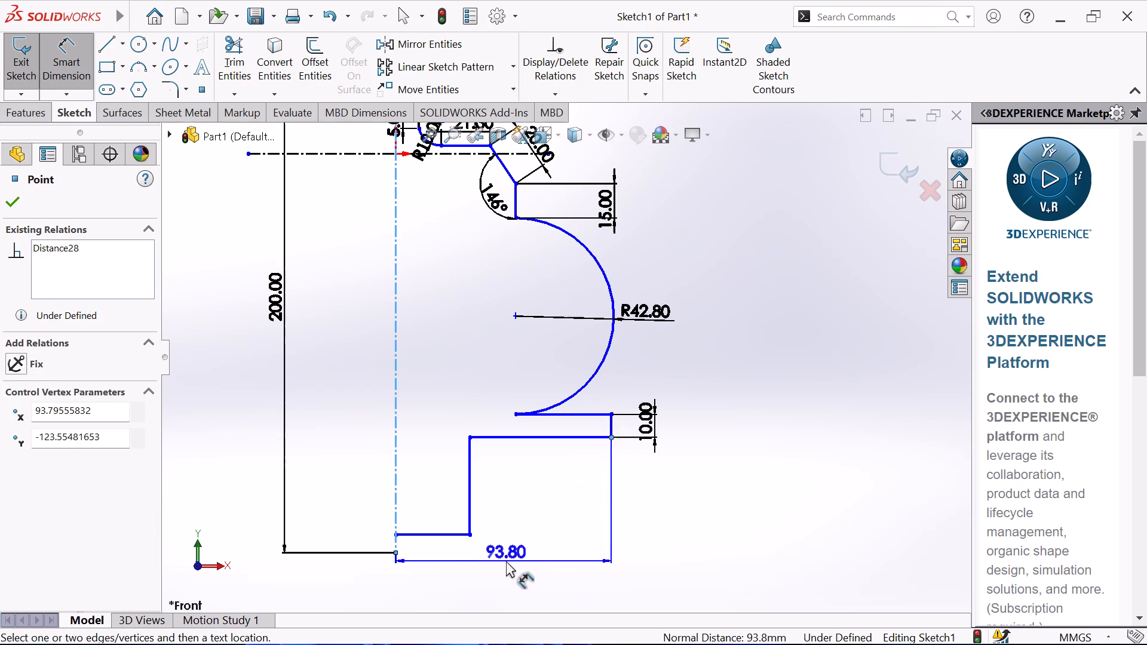
click(489, 578)
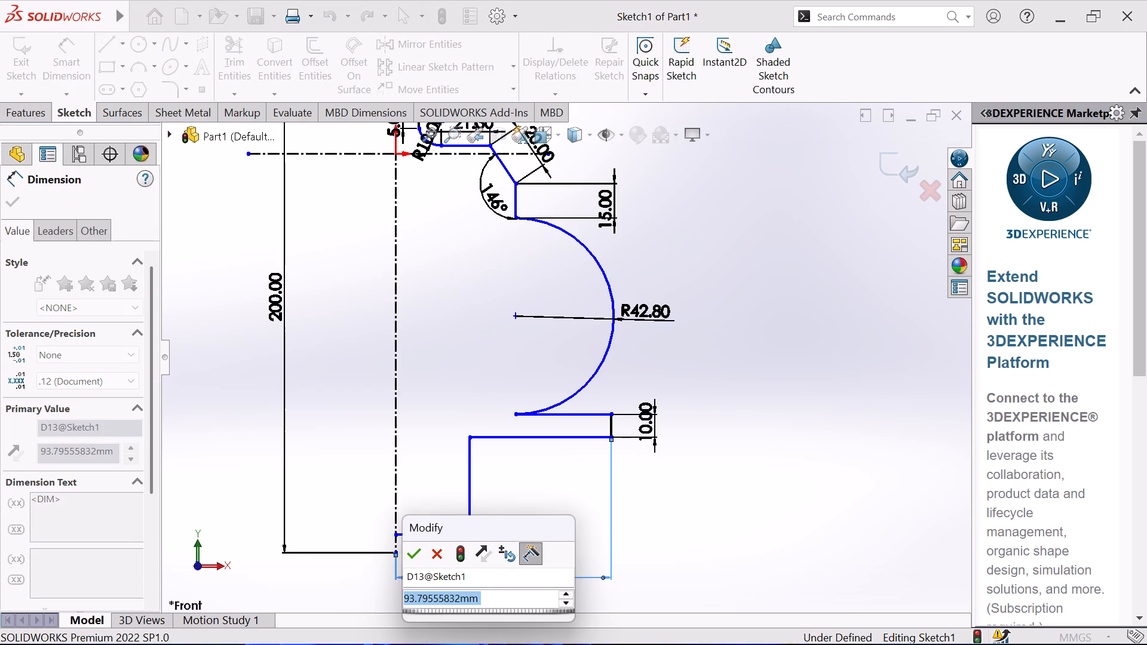
text(100)
key(Return)
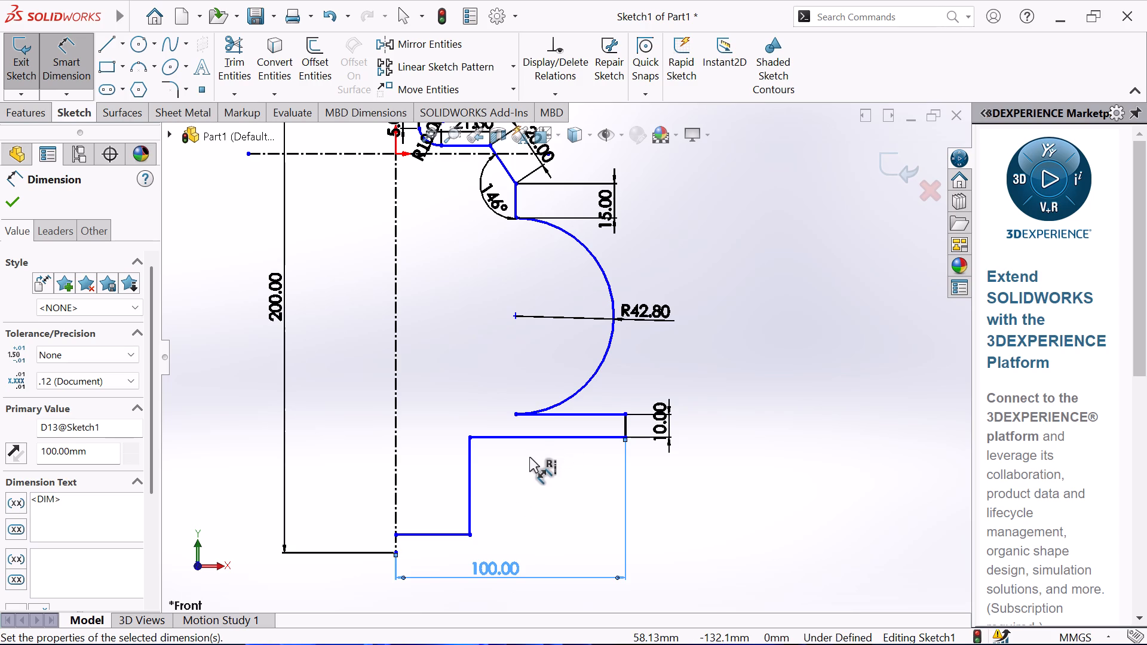
Dimension the inner vertical line of the lower step, beneath the long horizontal line, as 30 mm.
click(468, 461)
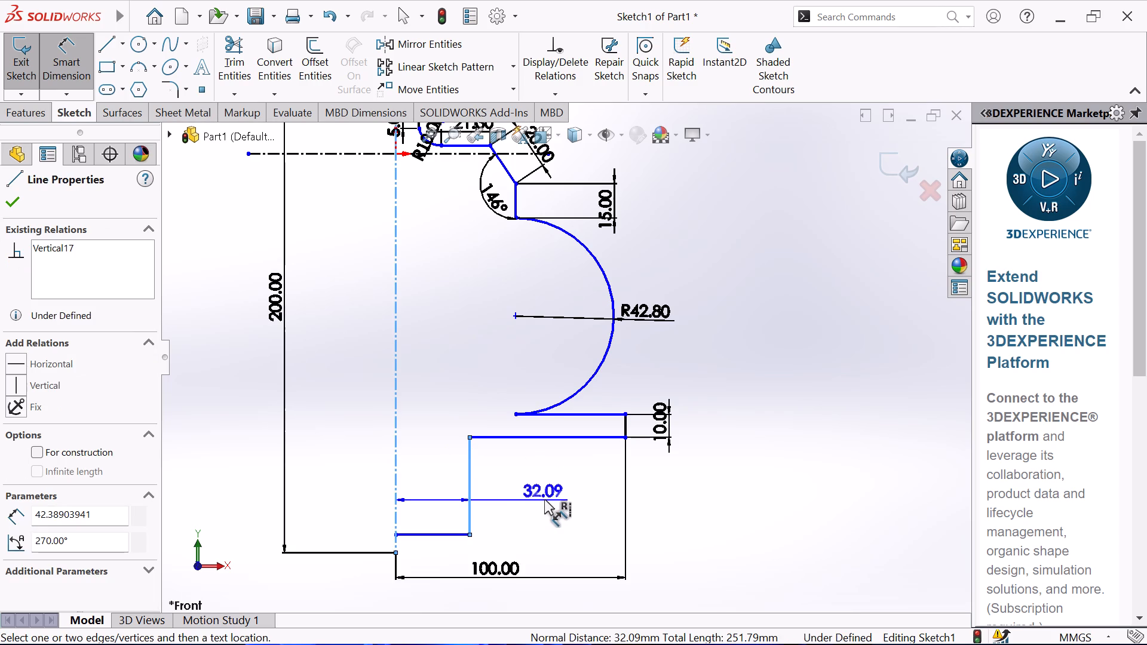
right_click(539, 499)
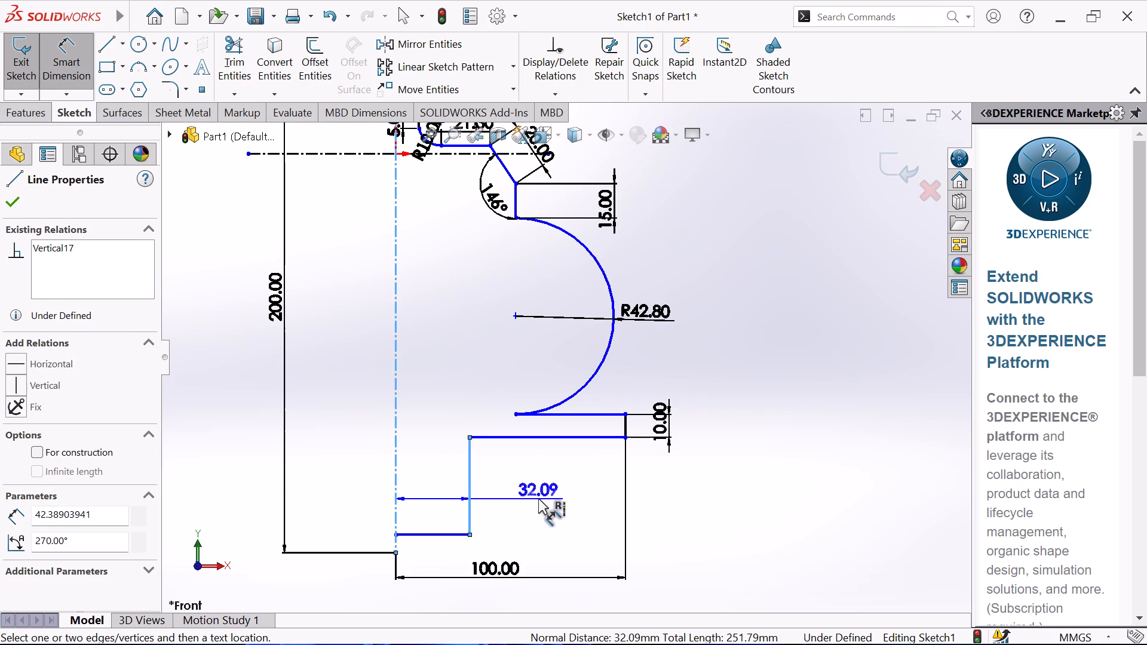
key(Escape)
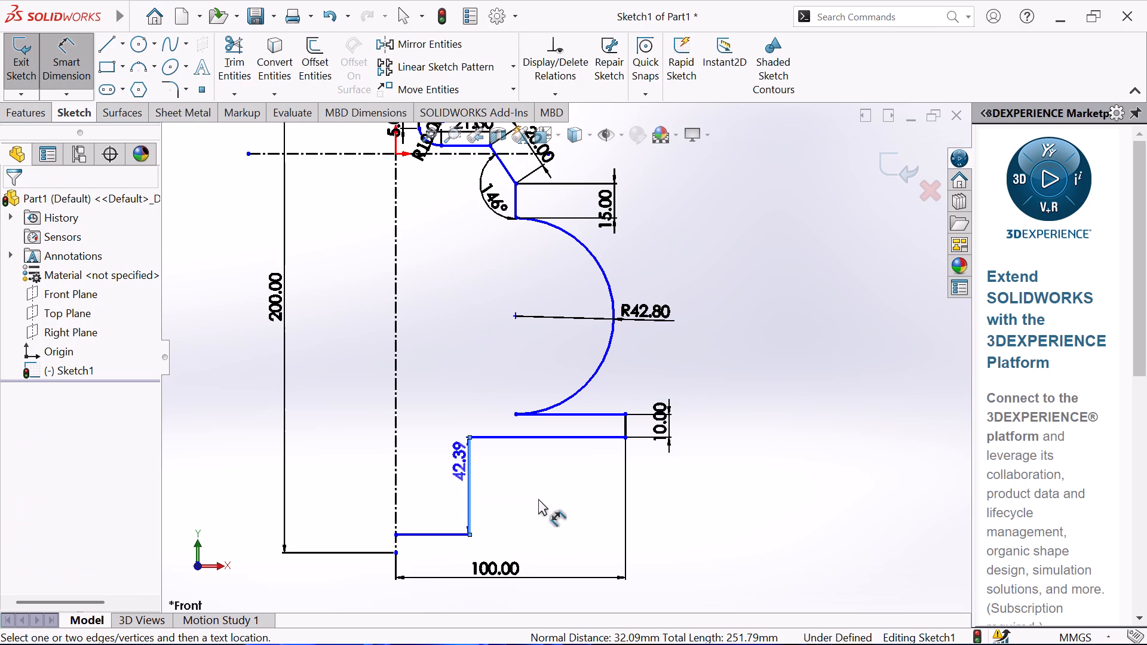
click(576, 497)
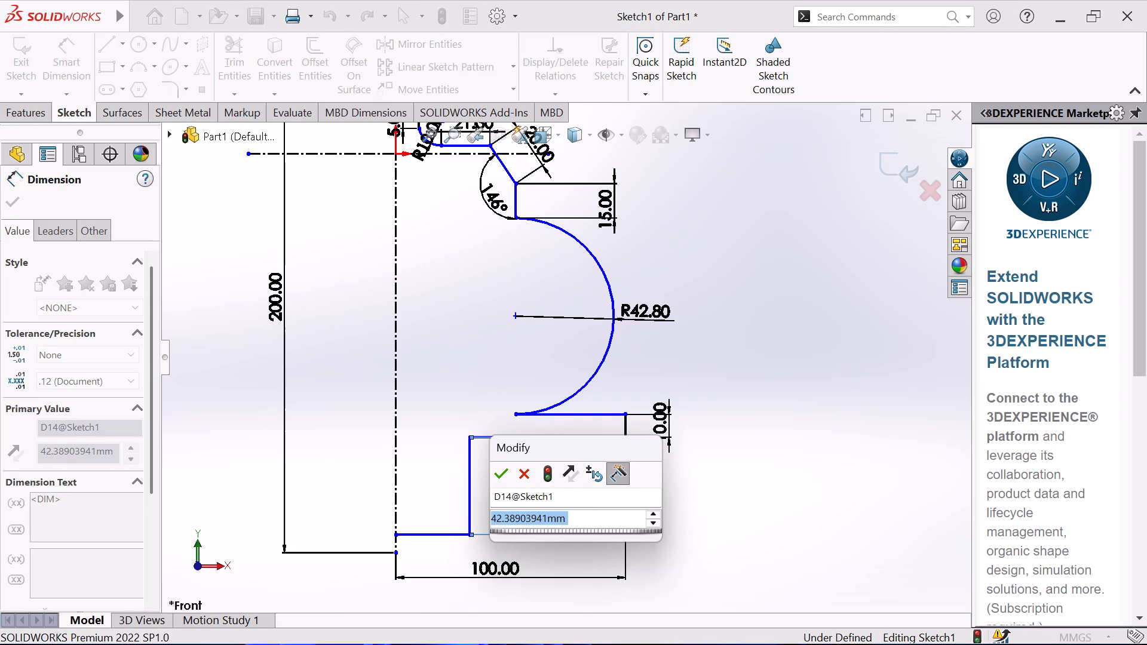
text(30)
key(Return)
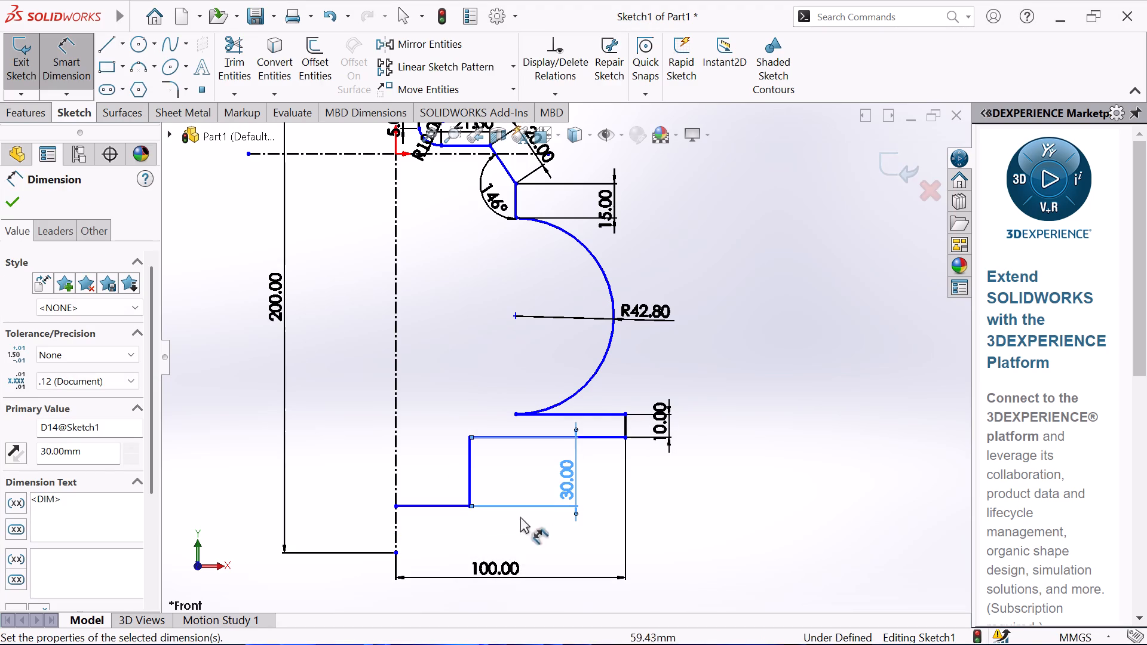
Dimension the bottom horizontal line of the lower step, ending at the vertical centerline, as 30 mm.
click(416, 506)
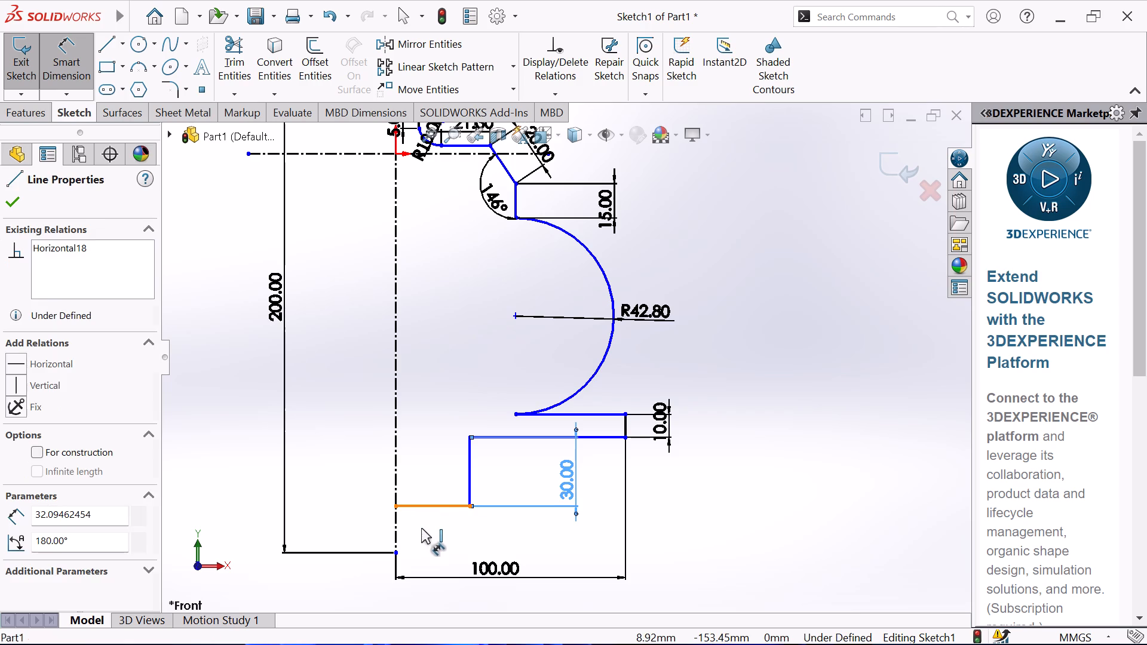
click(422, 533)
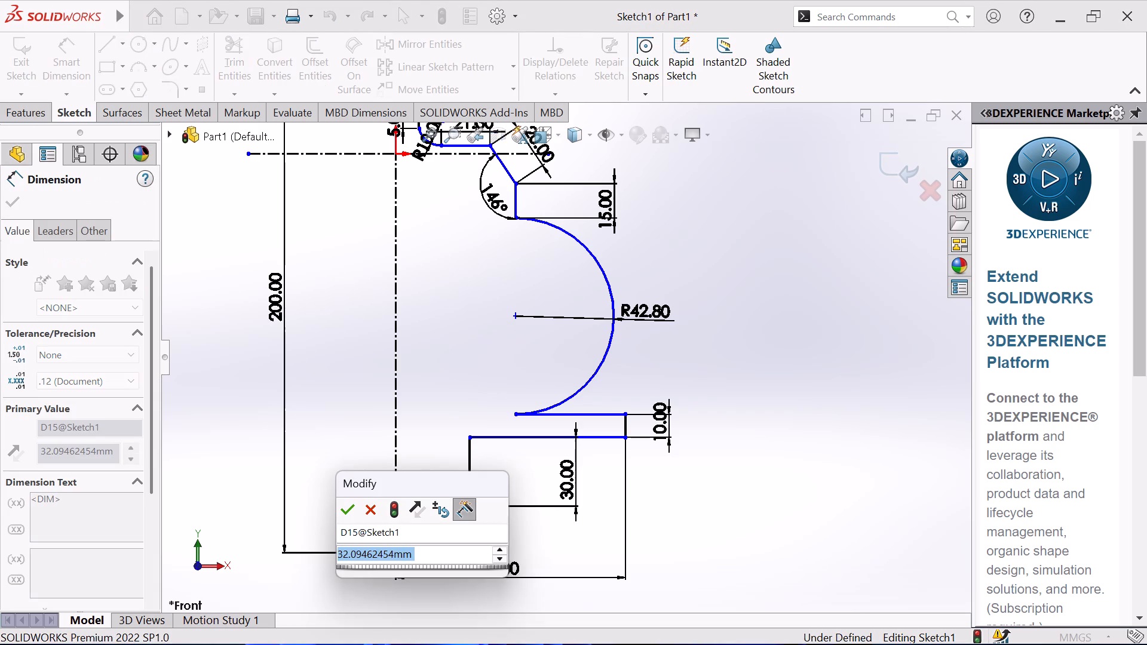
text(30)
key(Return)
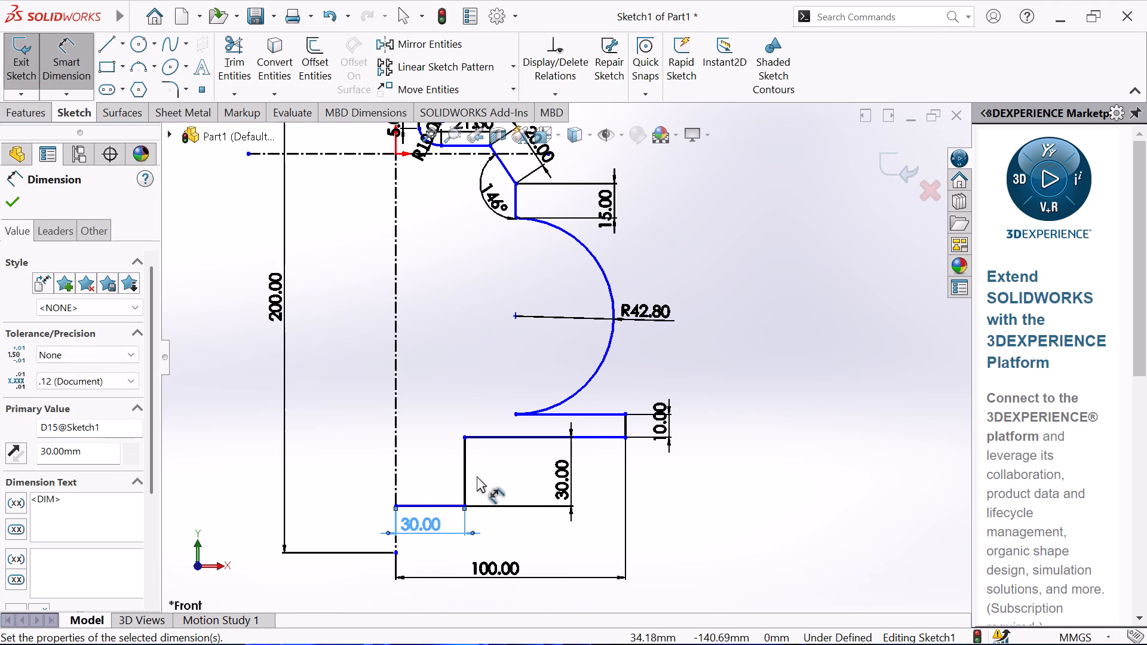
right_click(703, 360)
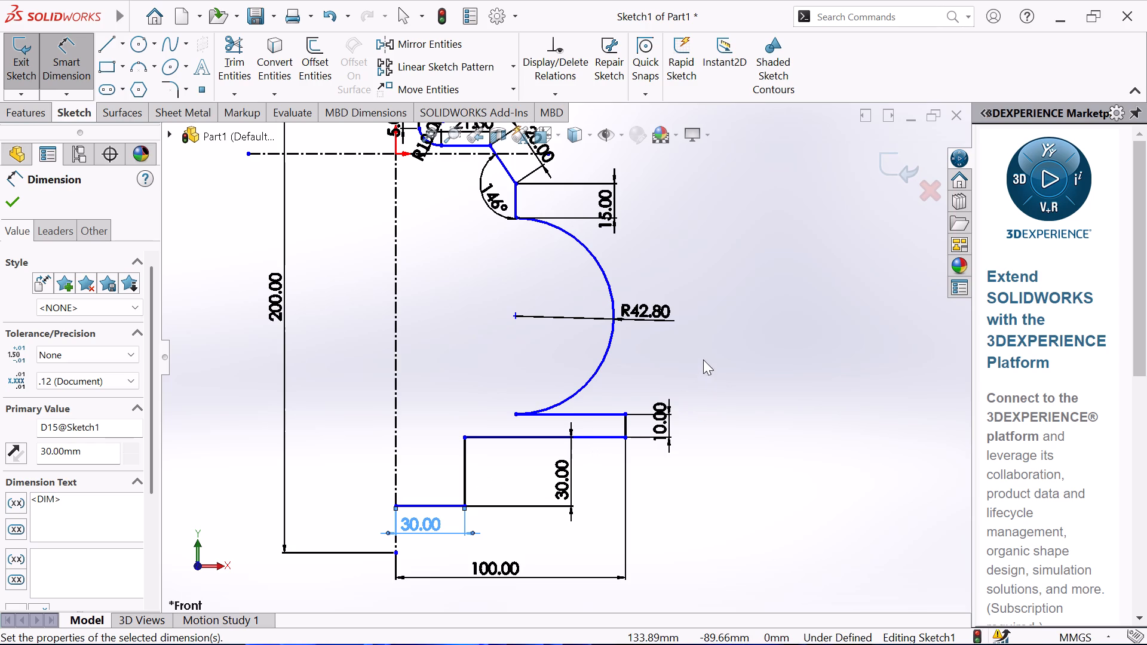
click(741, 415)
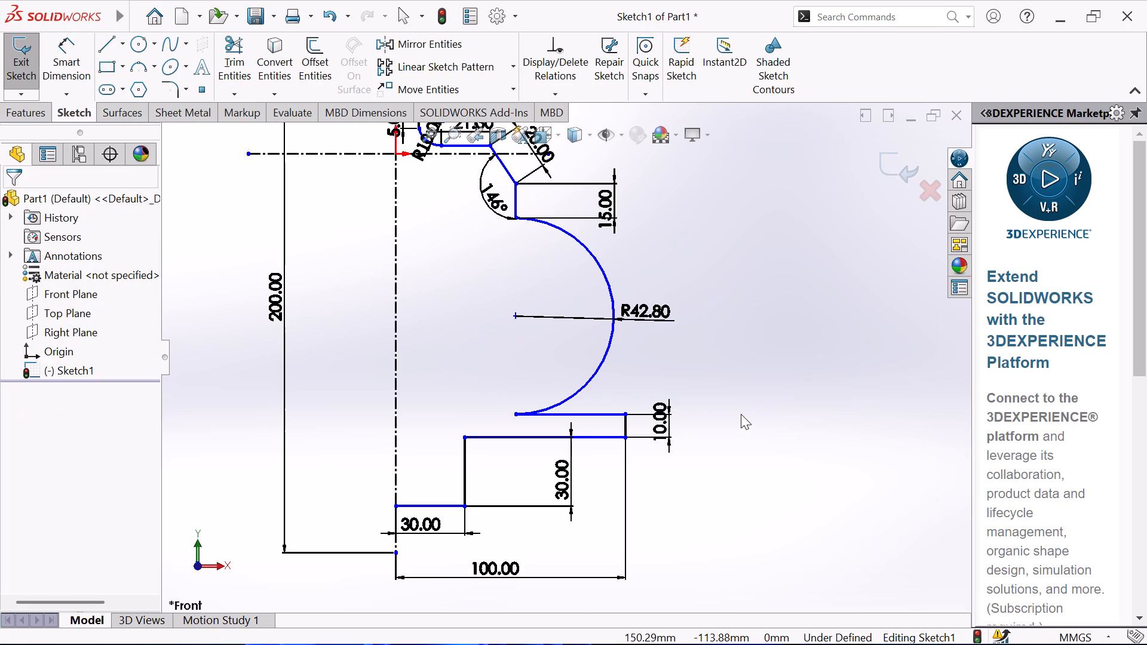
Close the profile with a vertical line about 180 mm long along the centerline, from the topmost line's inner endpoint to the bottom line's inner endpoint.
scroll(677, 400, up, 3)
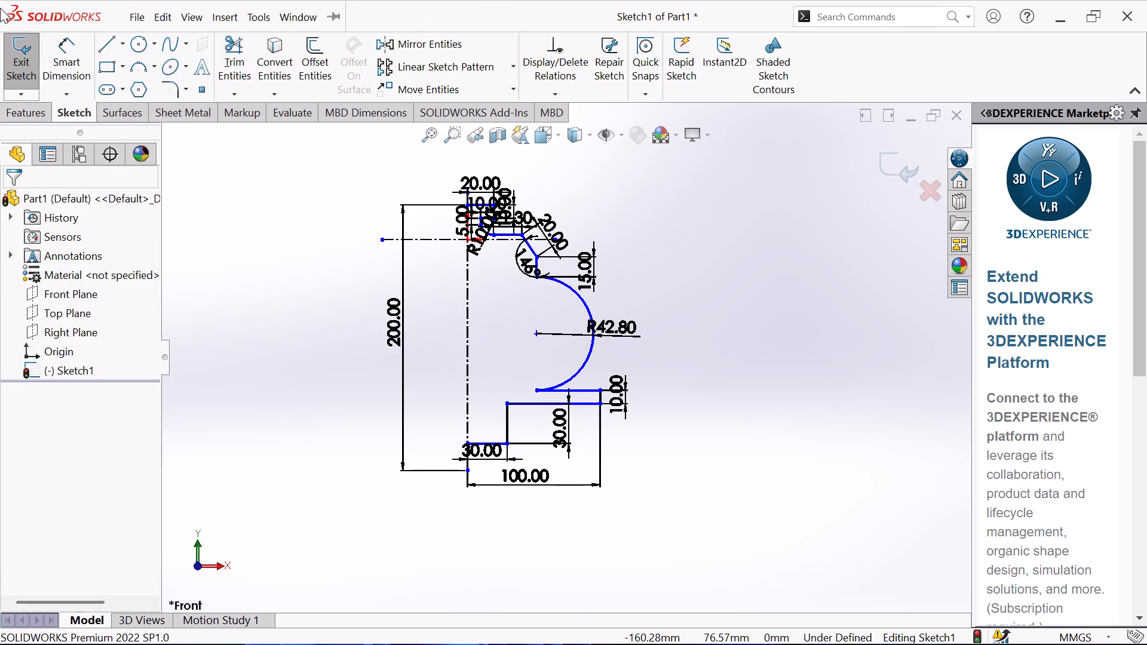
click(111, 44)
scroll(555, 285, down, 3)
click(428, 177)
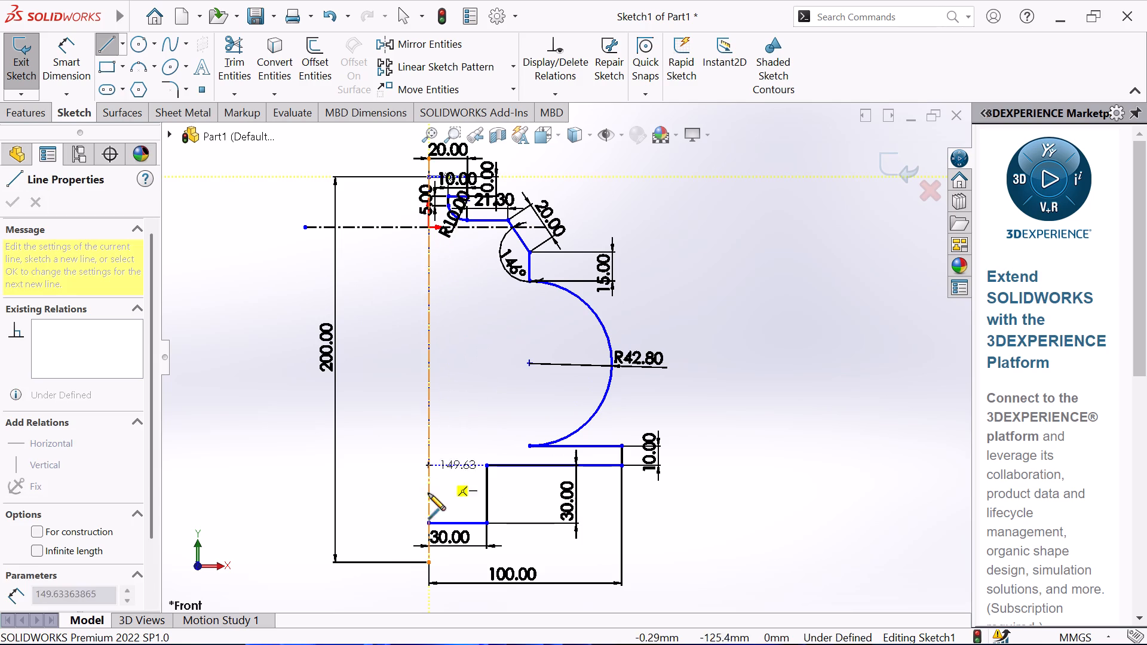
click(428, 521)
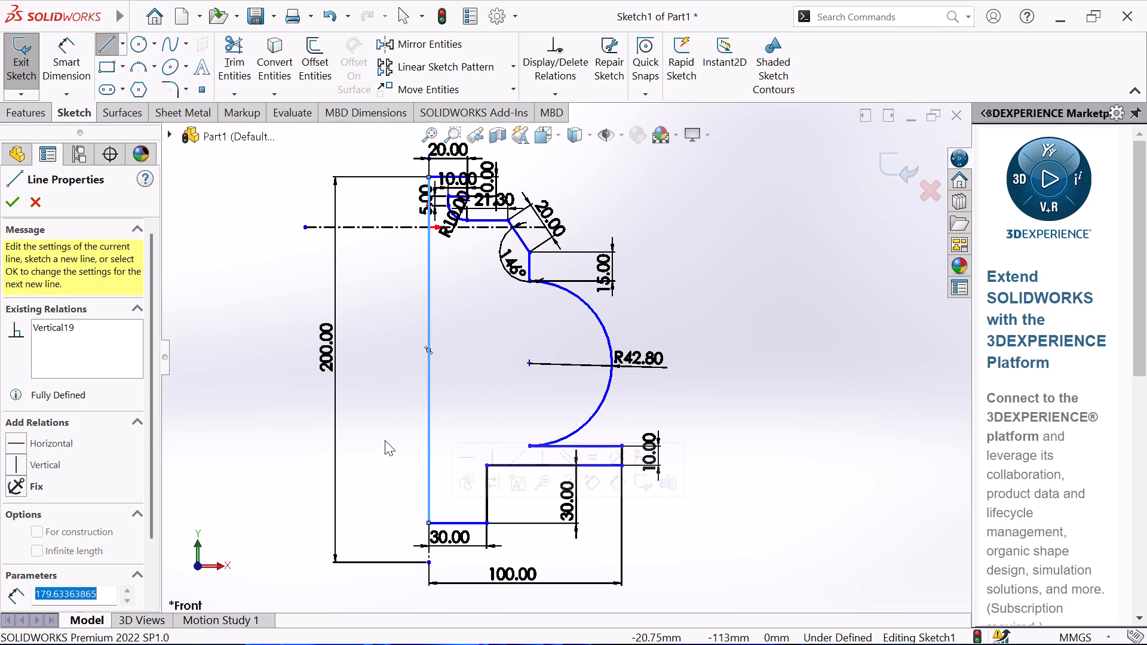
right_click(384, 439)
click(347, 463)
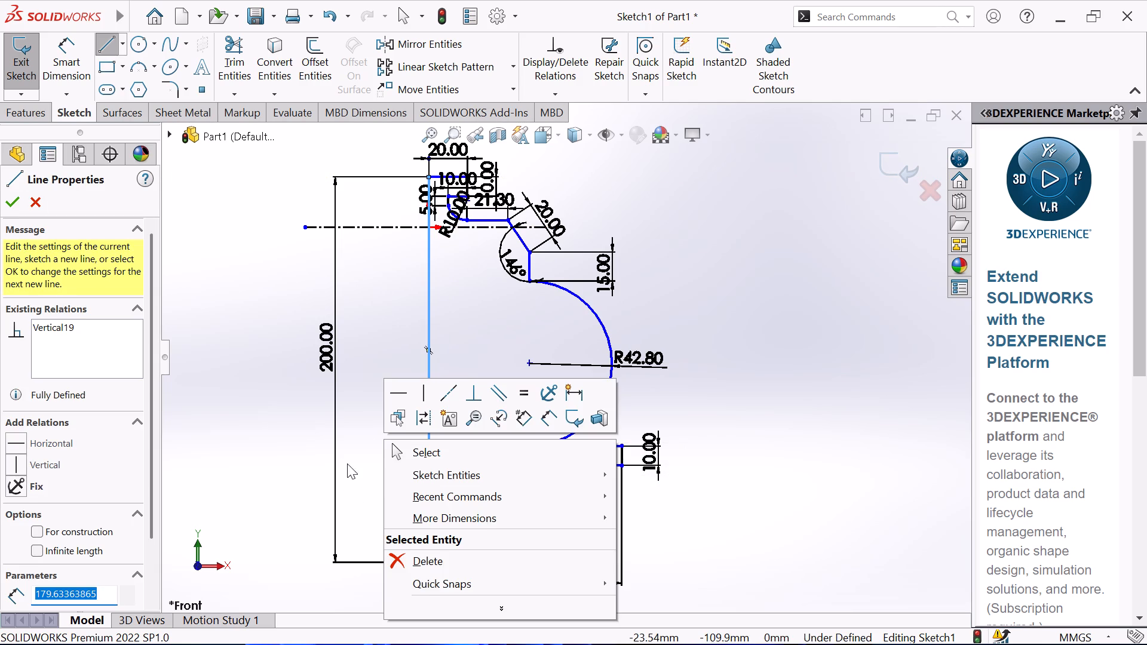
right_click(346, 462)
click(391, 438)
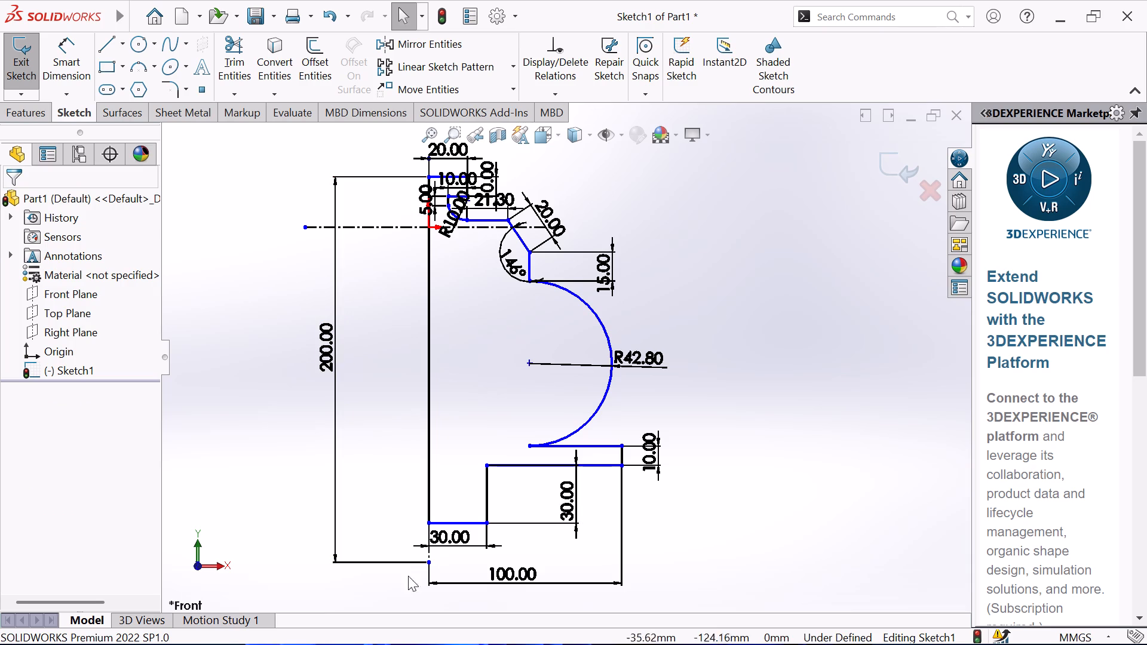
Delete the 200 mm vertical dimension beside the profile.
click(325, 365)
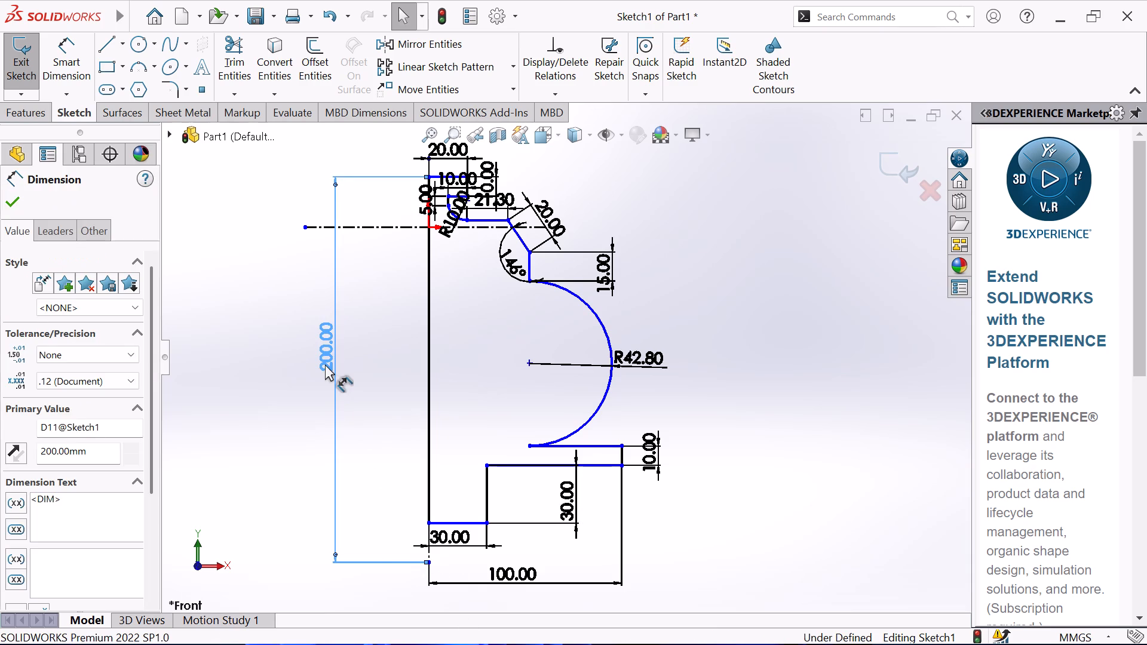
key(Delete)
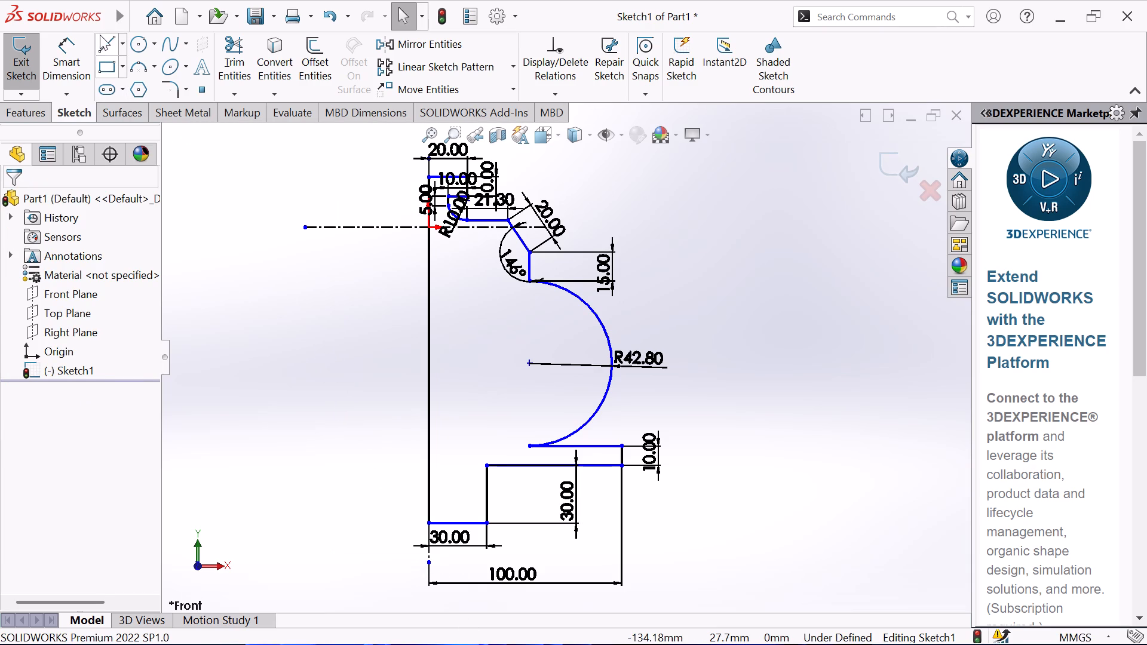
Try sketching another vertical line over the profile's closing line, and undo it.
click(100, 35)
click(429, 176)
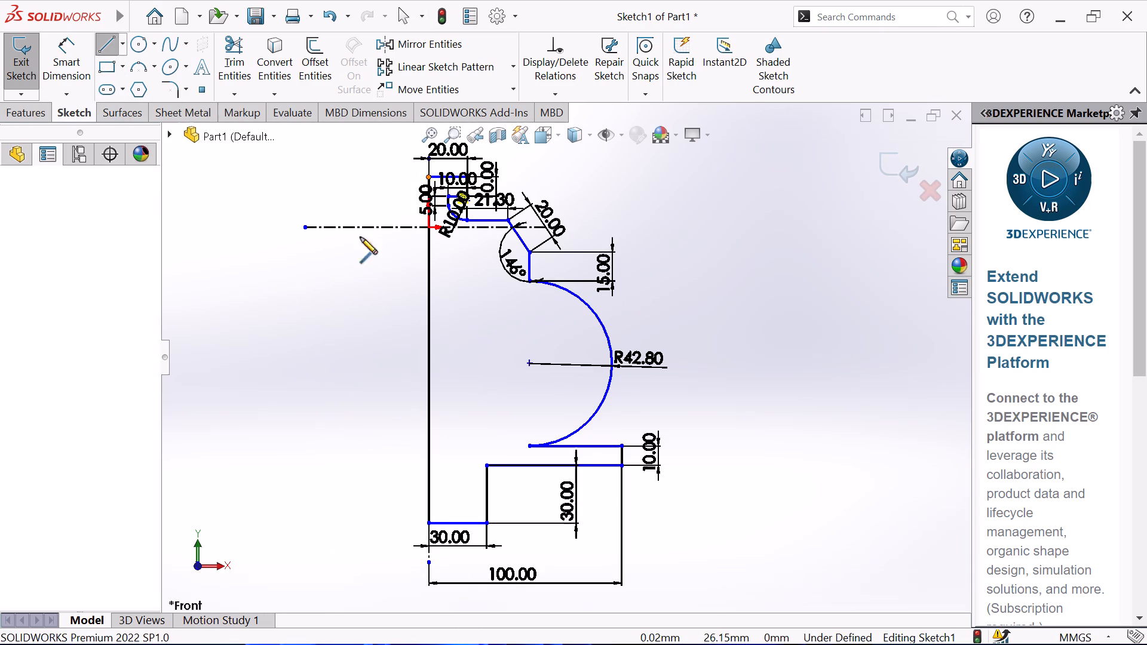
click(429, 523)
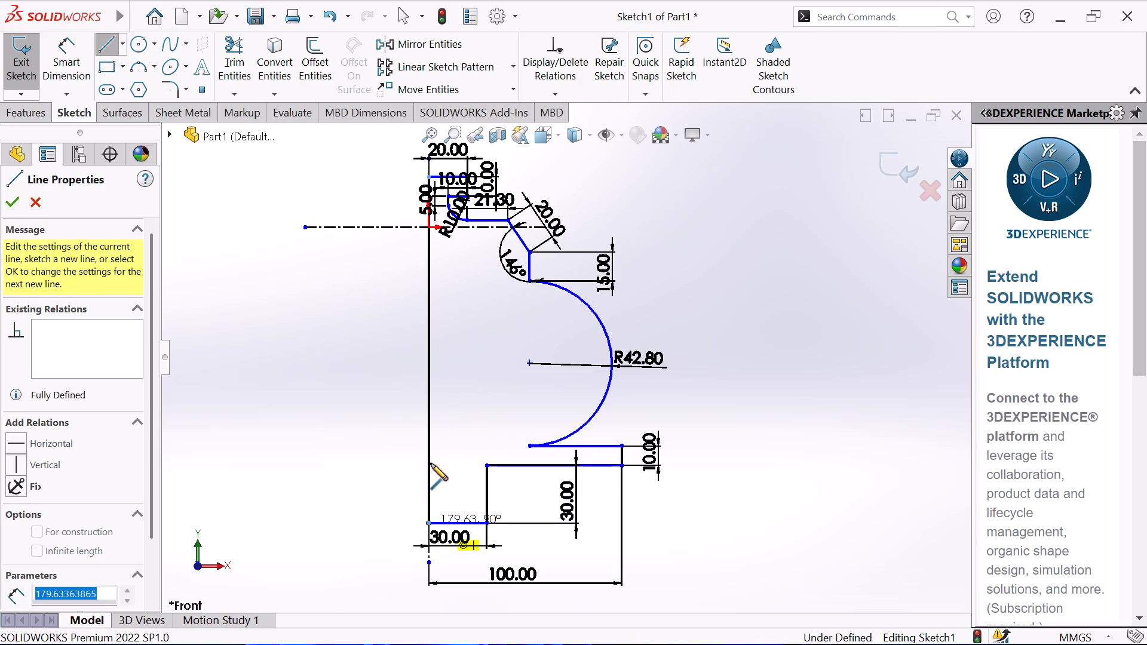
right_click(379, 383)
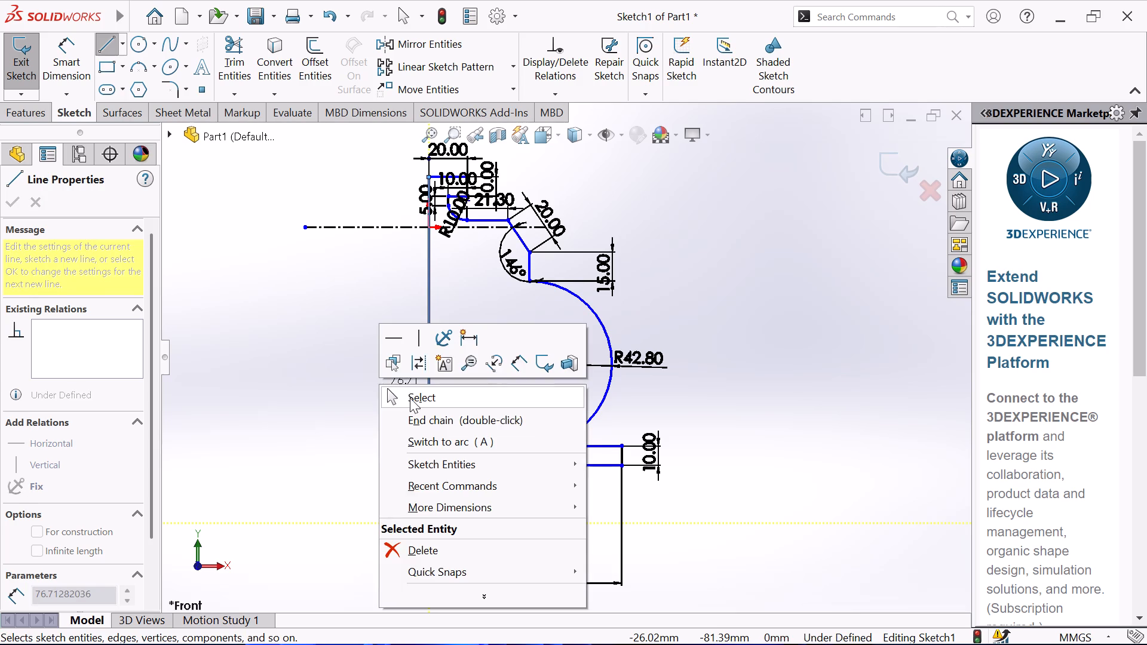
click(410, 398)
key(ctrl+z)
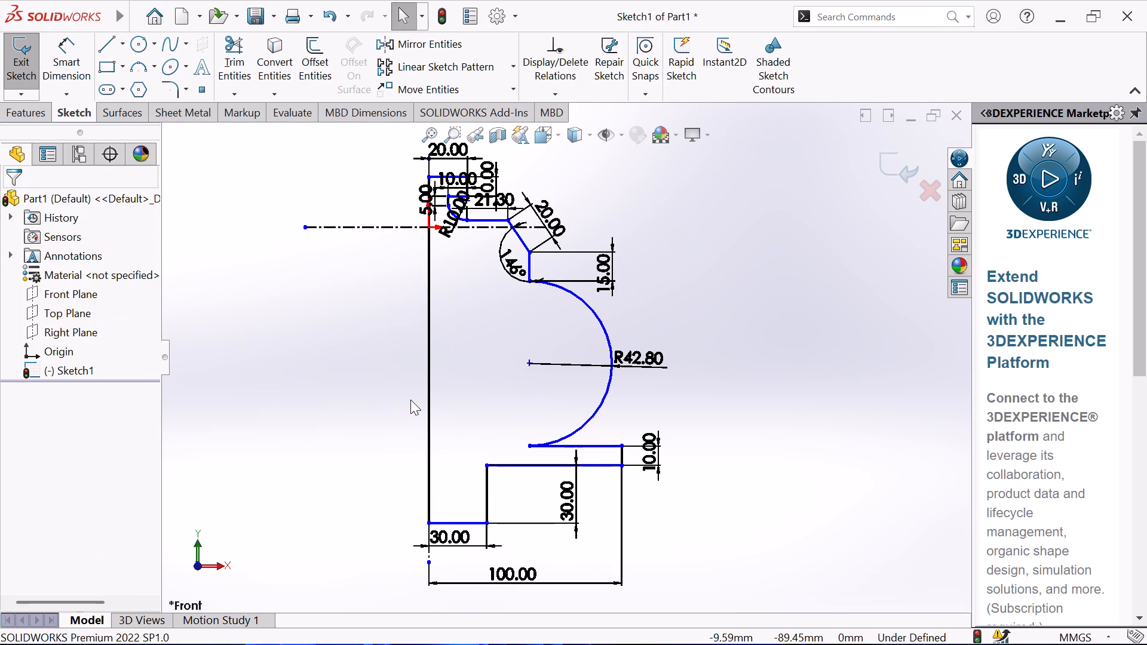
Dimension the vertical distance between the top and bottom endpoints of the closing line as 180 mm.
click(60, 56)
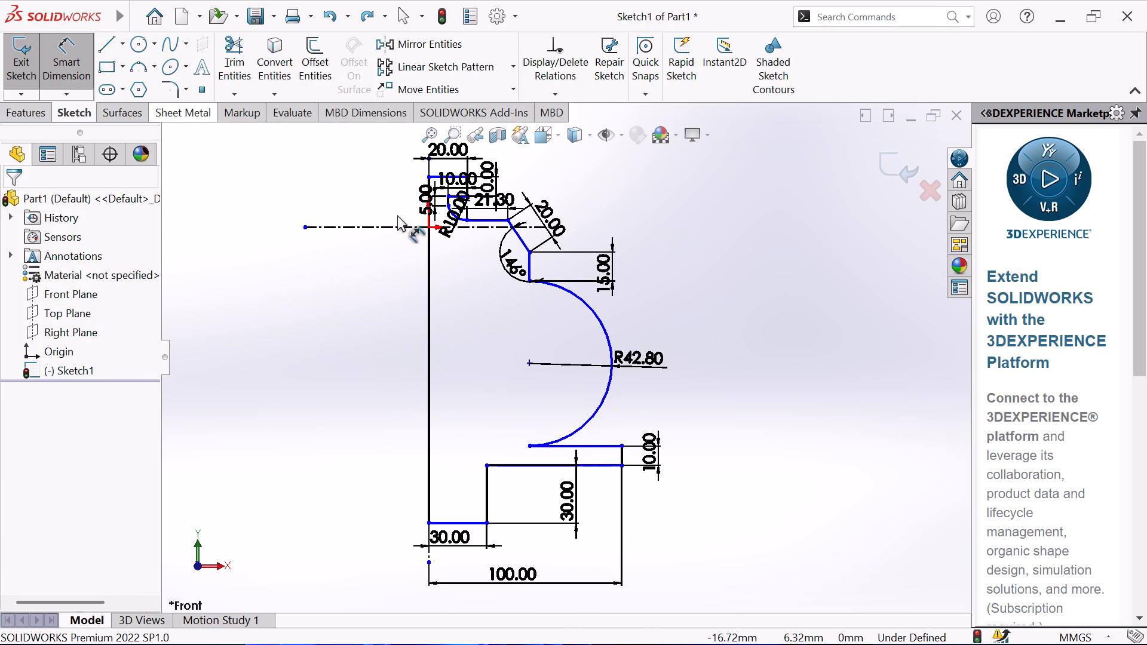
click(428, 175)
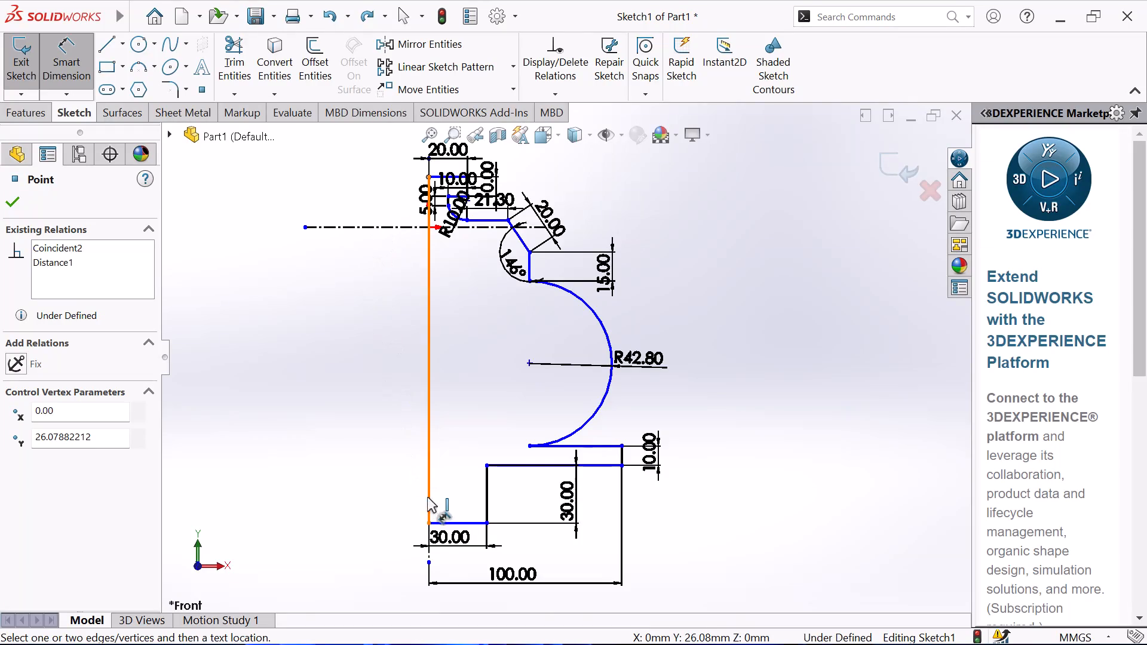
click(429, 526)
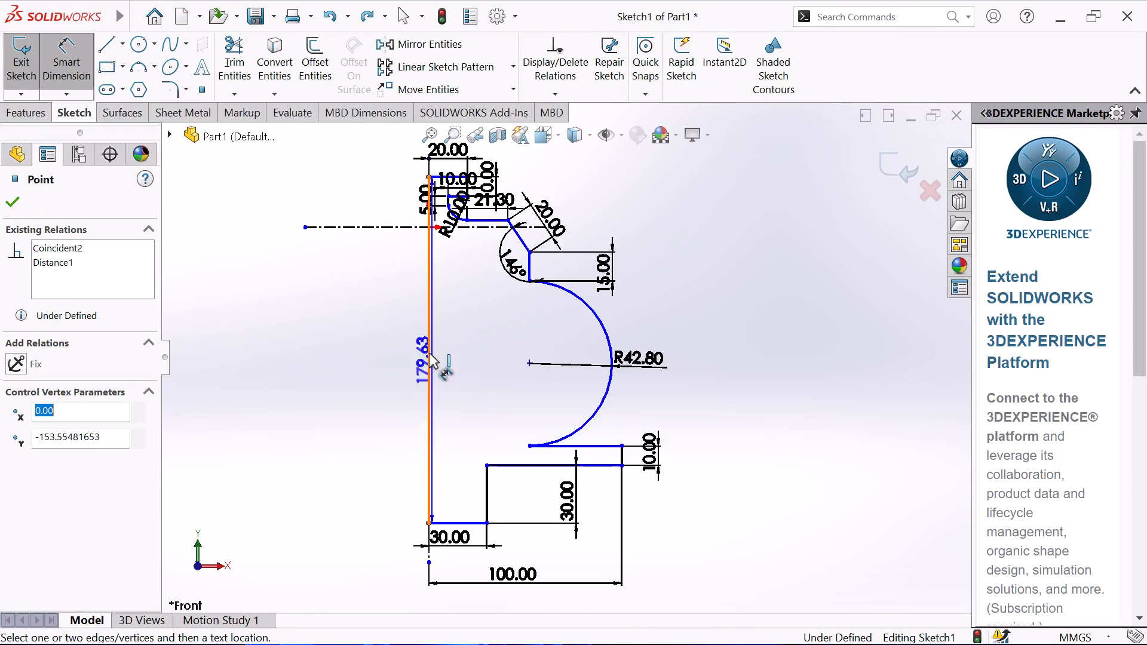
click(376, 338)
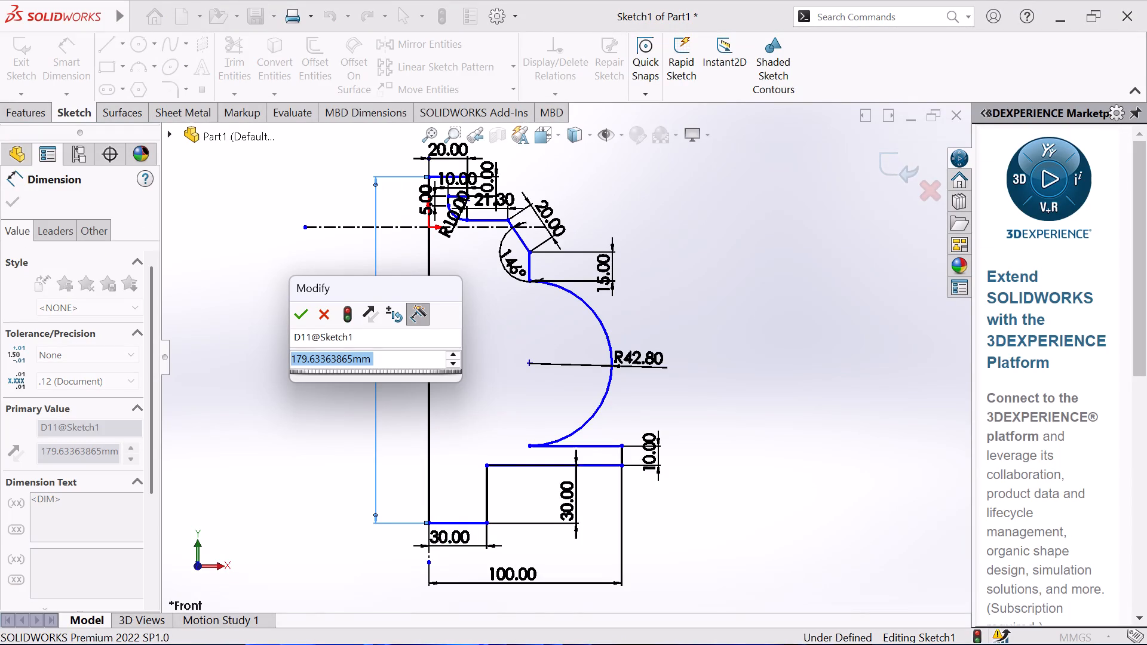
key(1)
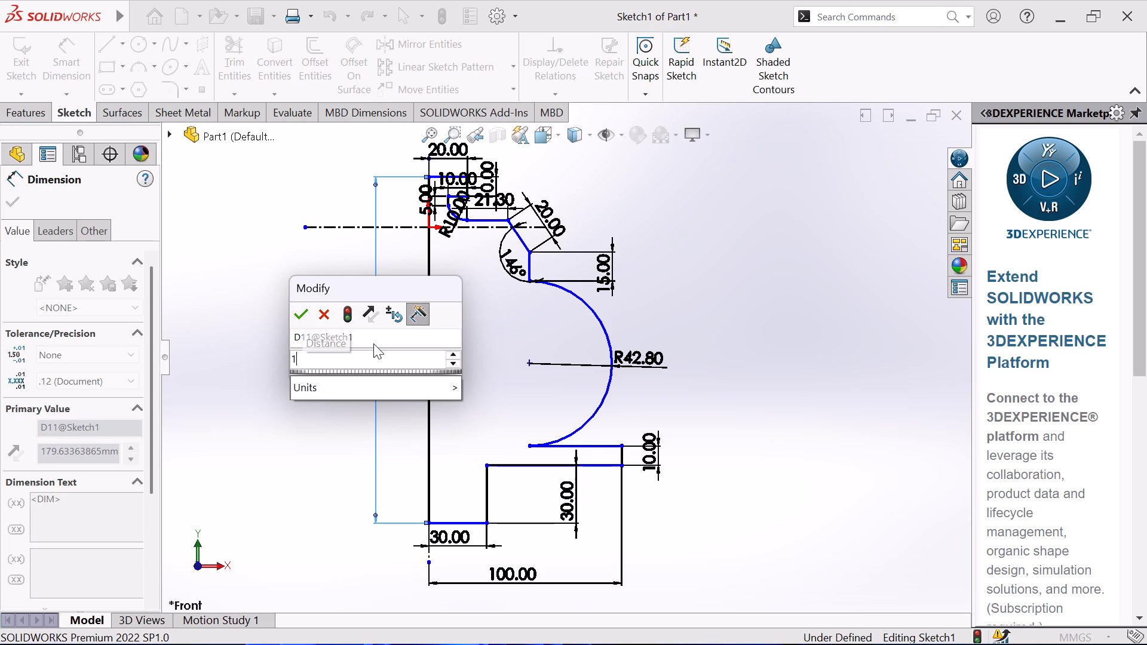
text(80)
key(Return)
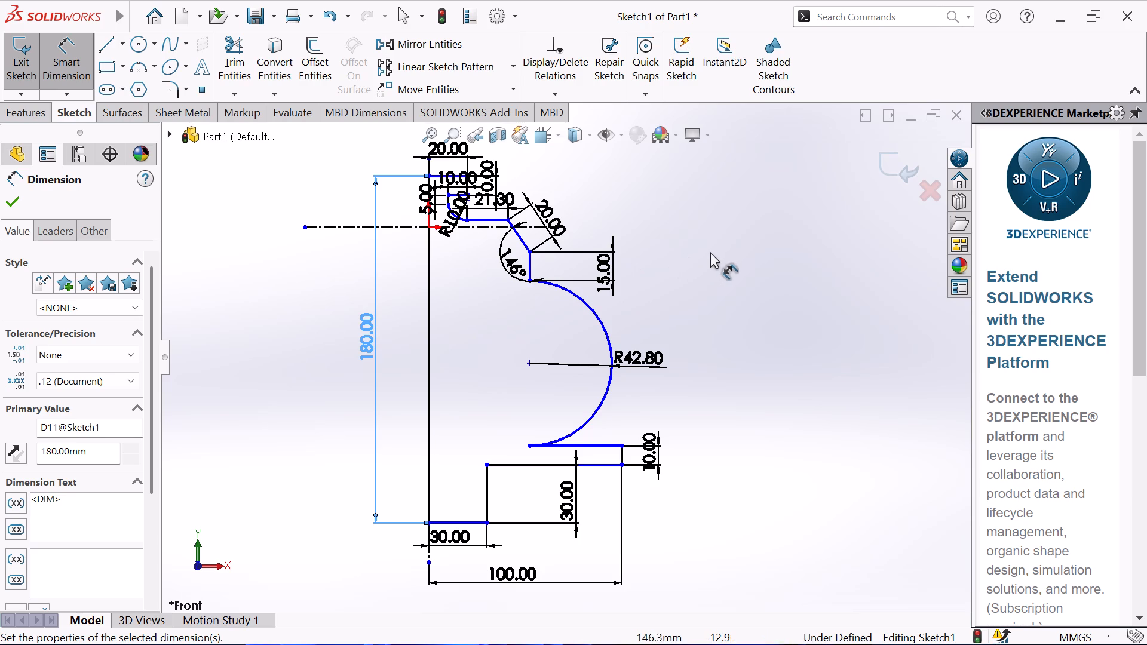
Dimension the vertical distance from the profile's topmost horizontal line to the horizontal centerline, keeping its current value.
scroll(639, 210, up, 2)
scroll(591, 226, down, 4)
scroll(508, 285, down, 3)
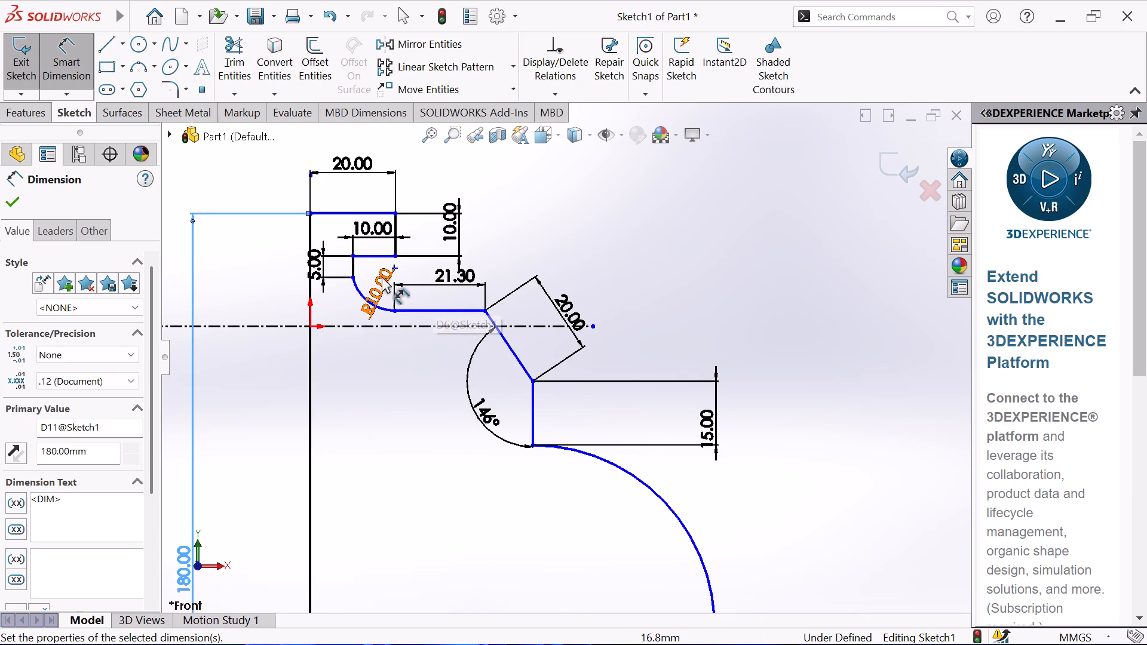
click(326, 215)
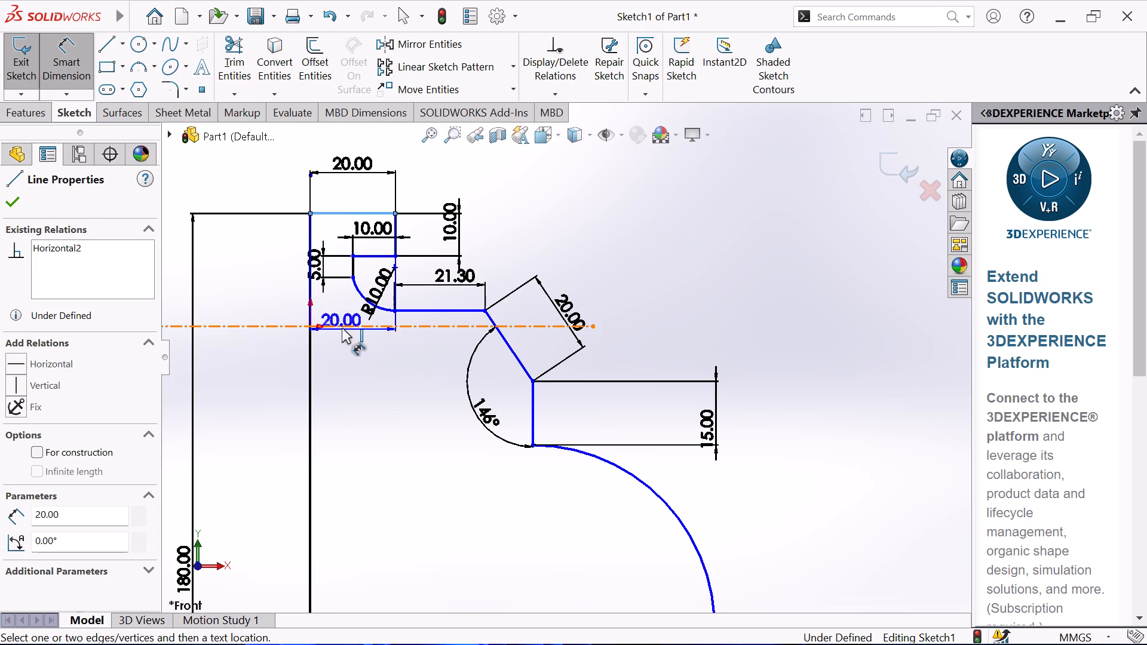
click(342, 323)
click(271, 268)
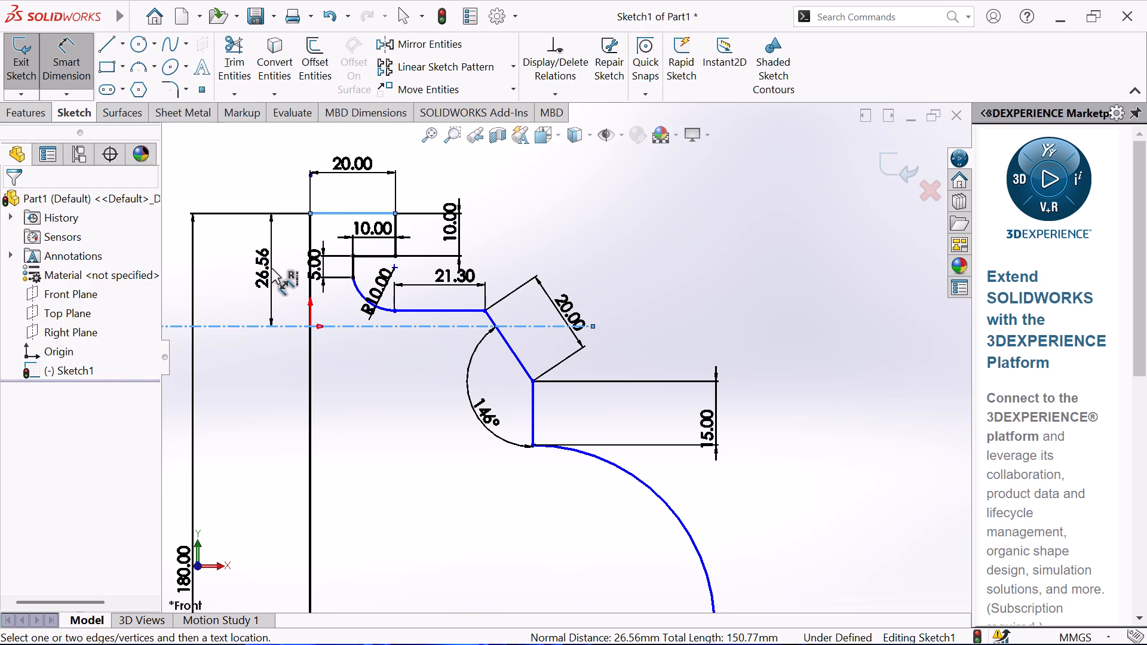
click(193, 238)
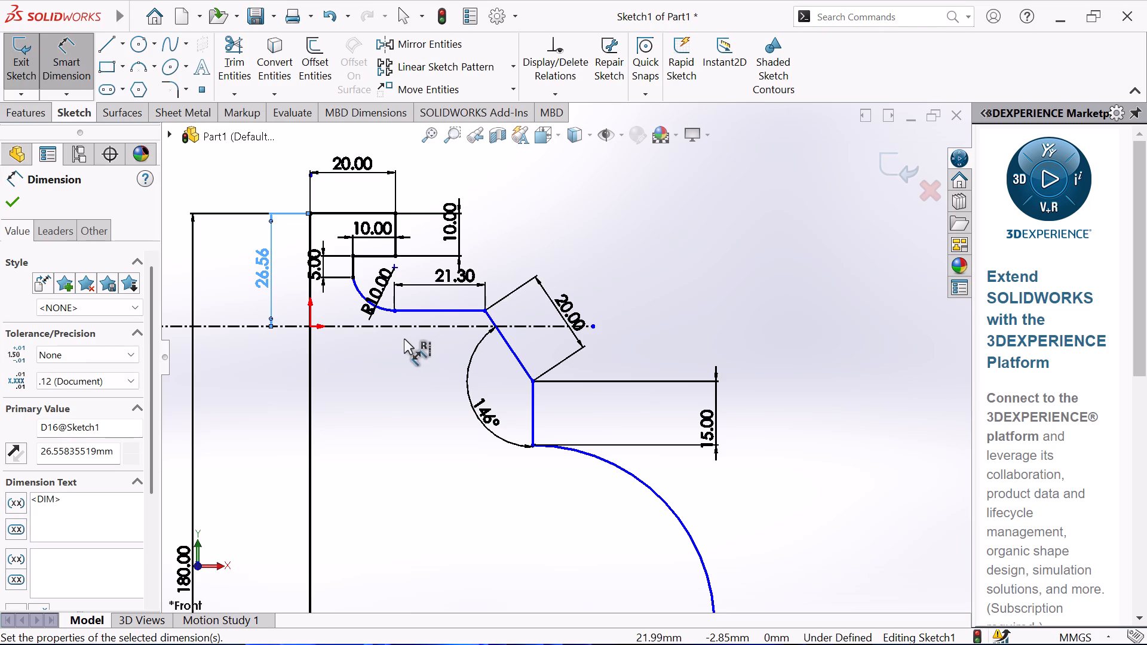
Dimension the vertical distance between the 21.30 mm horizontal line and the horizontal centerline, keeping its current value.
click(430, 308)
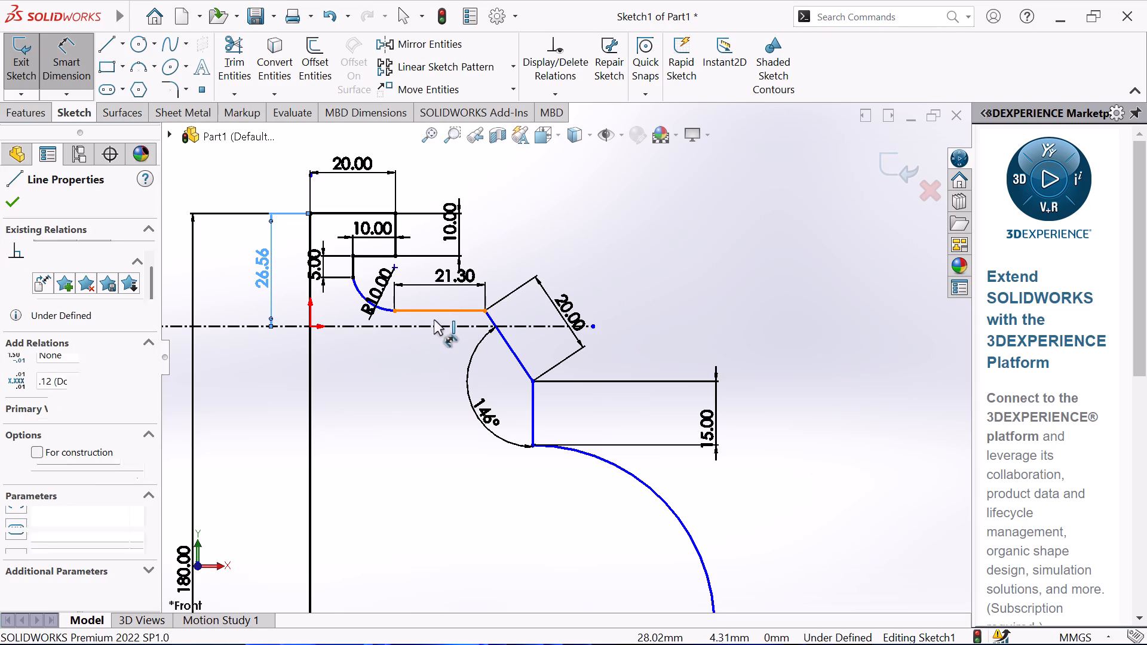
click(438, 324)
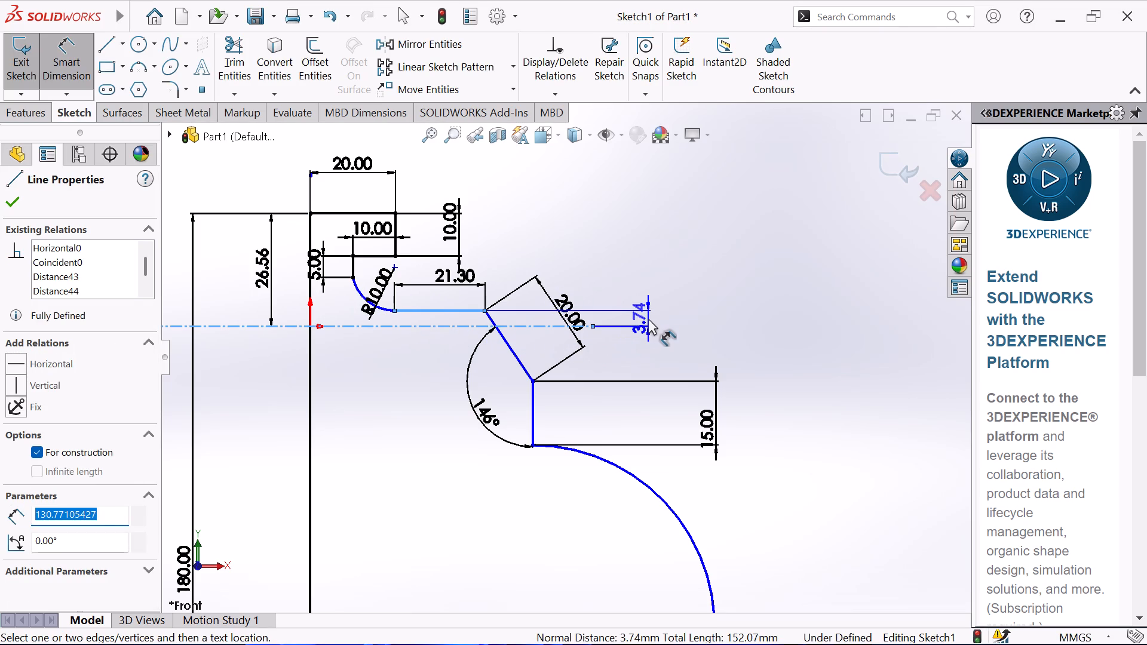
click(651, 314)
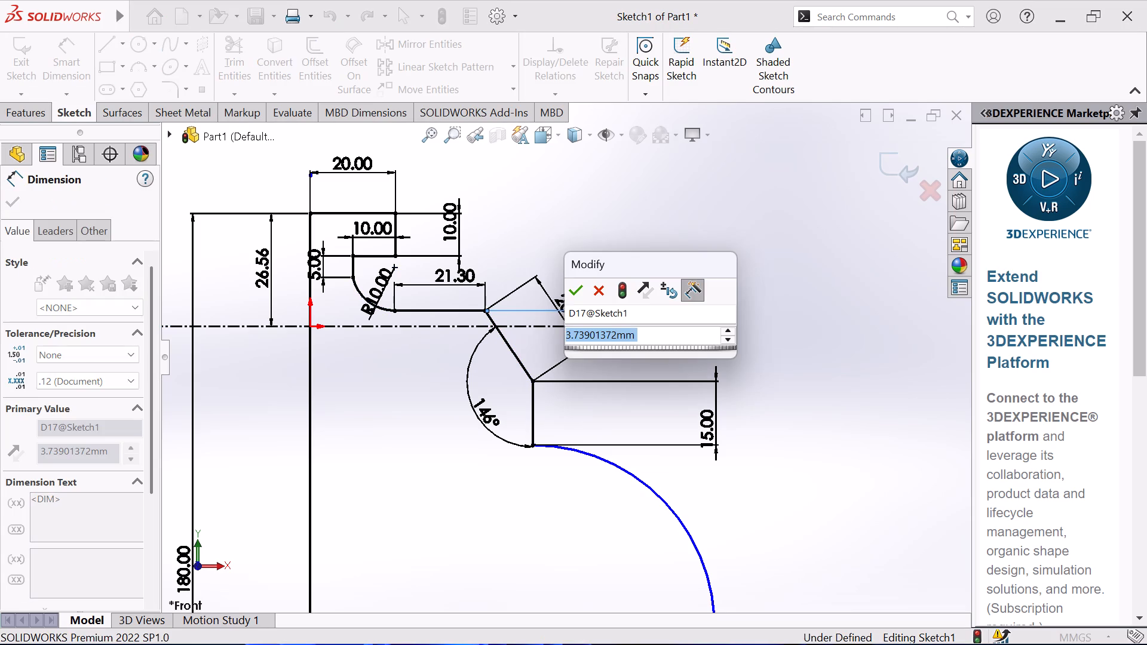
click(573, 290)
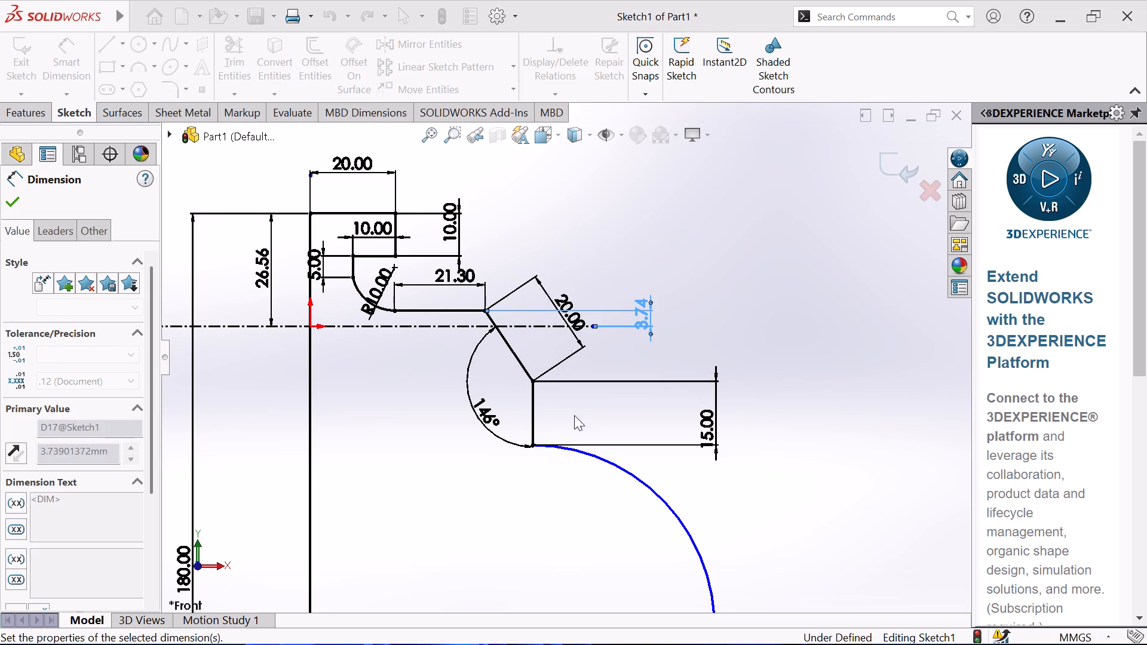
Dimension the horizontal distance from the vertical closing line to the large arc's center as 72.15 mm.
scroll(547, 447, up, 2)
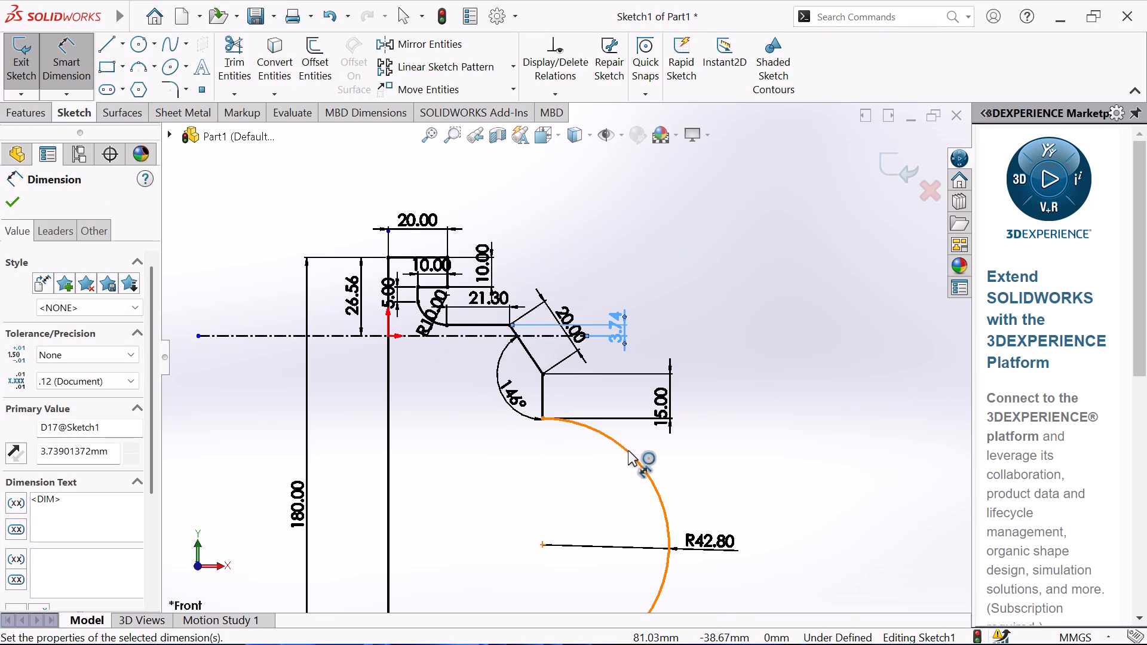
click(628, 450)
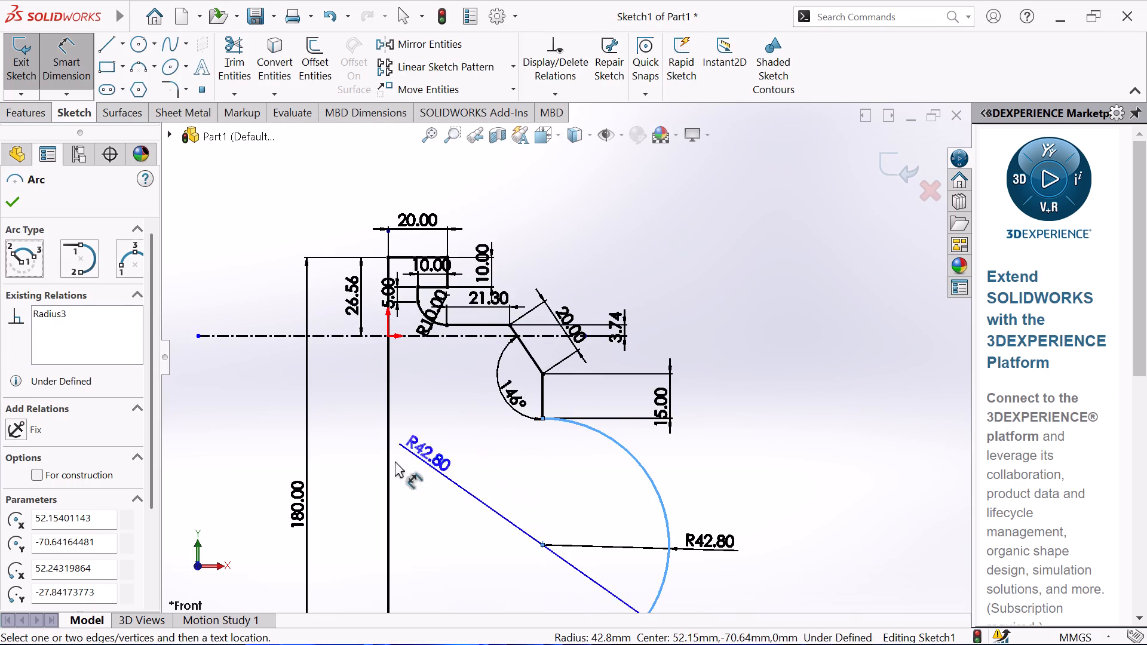
click(388, 455)
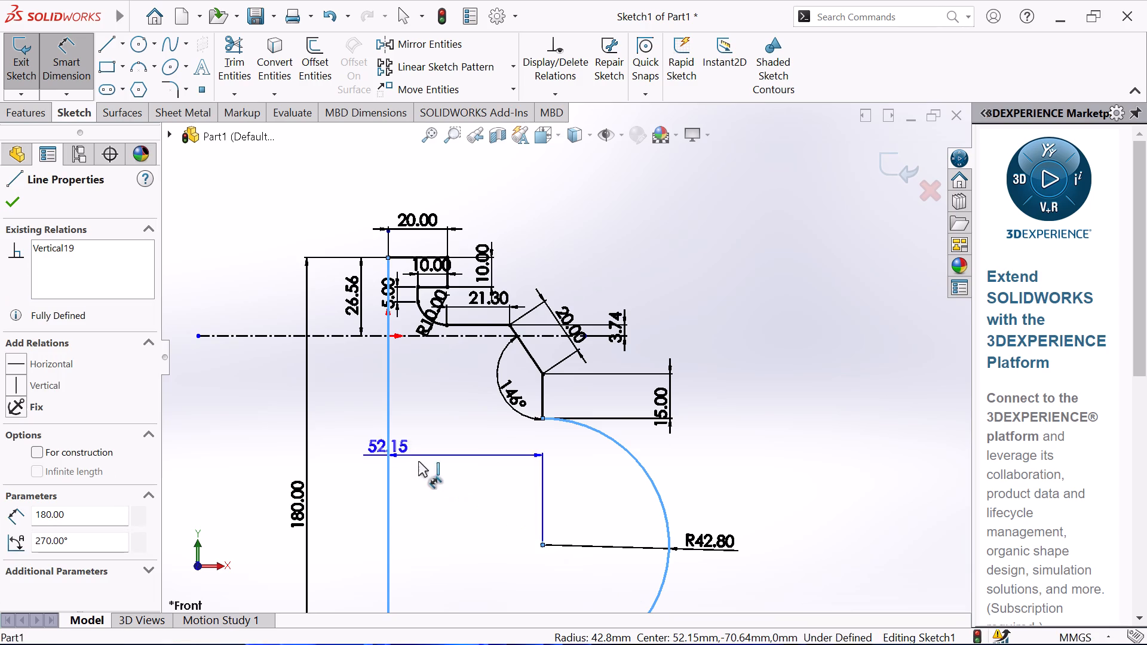
click(426, 475)
scroll(436, 503, up, 1)
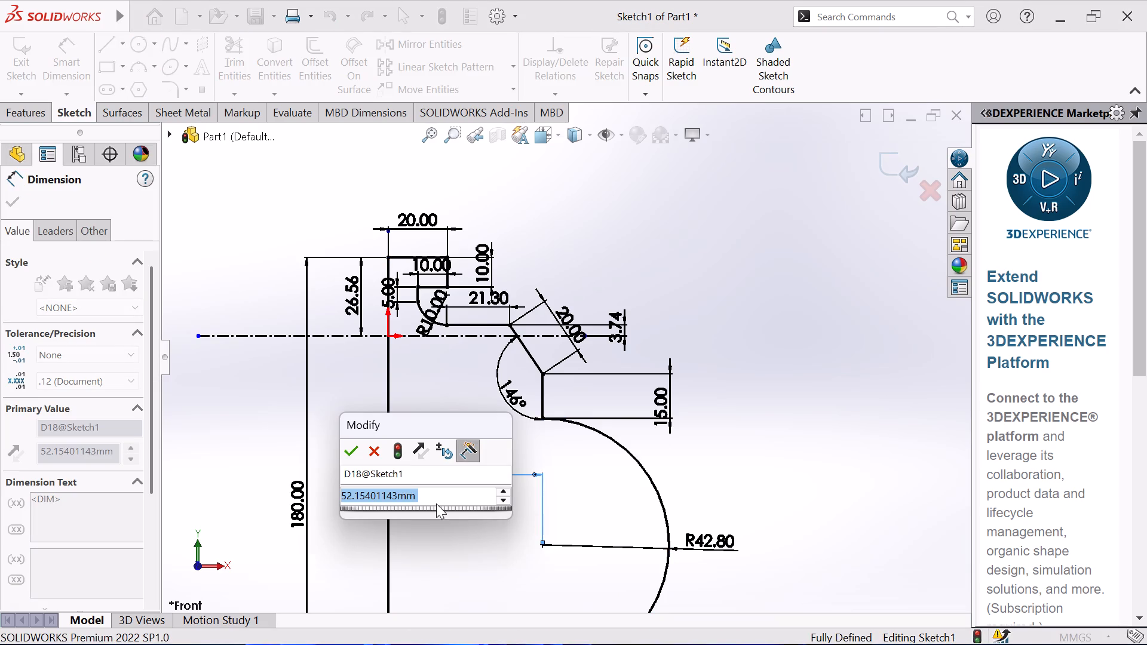
scroll(436, 503, up, 2)
click(353, 459)
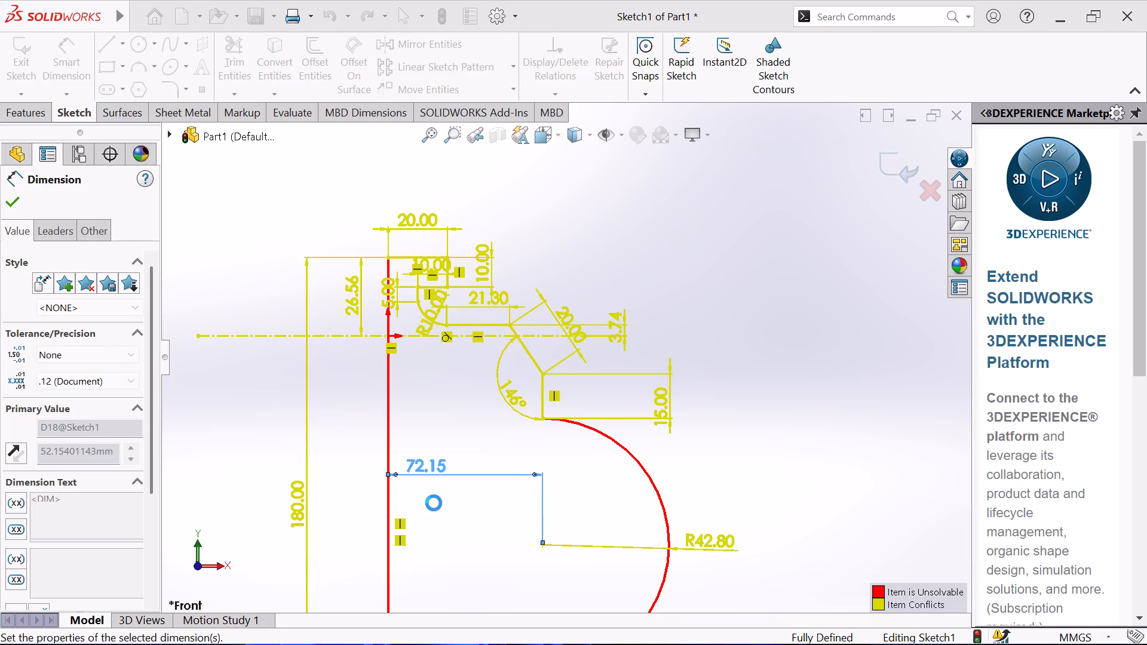
Delete the horizontal dimension between the vertical closing line and the large arc's center.
click(697, 339)
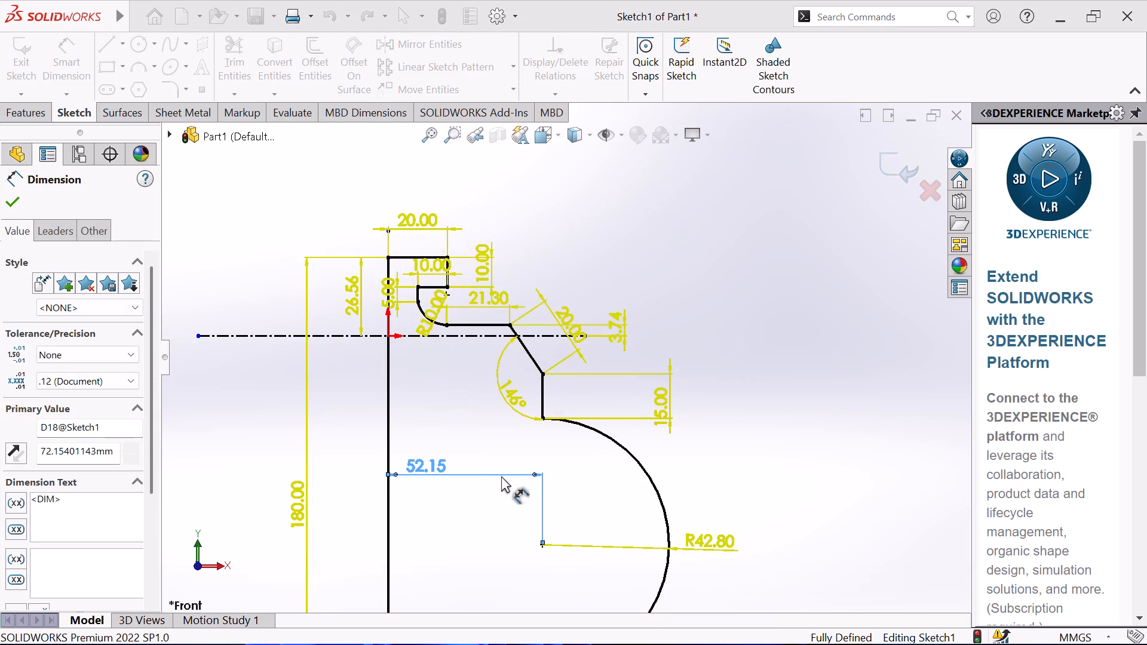
key(Delete)
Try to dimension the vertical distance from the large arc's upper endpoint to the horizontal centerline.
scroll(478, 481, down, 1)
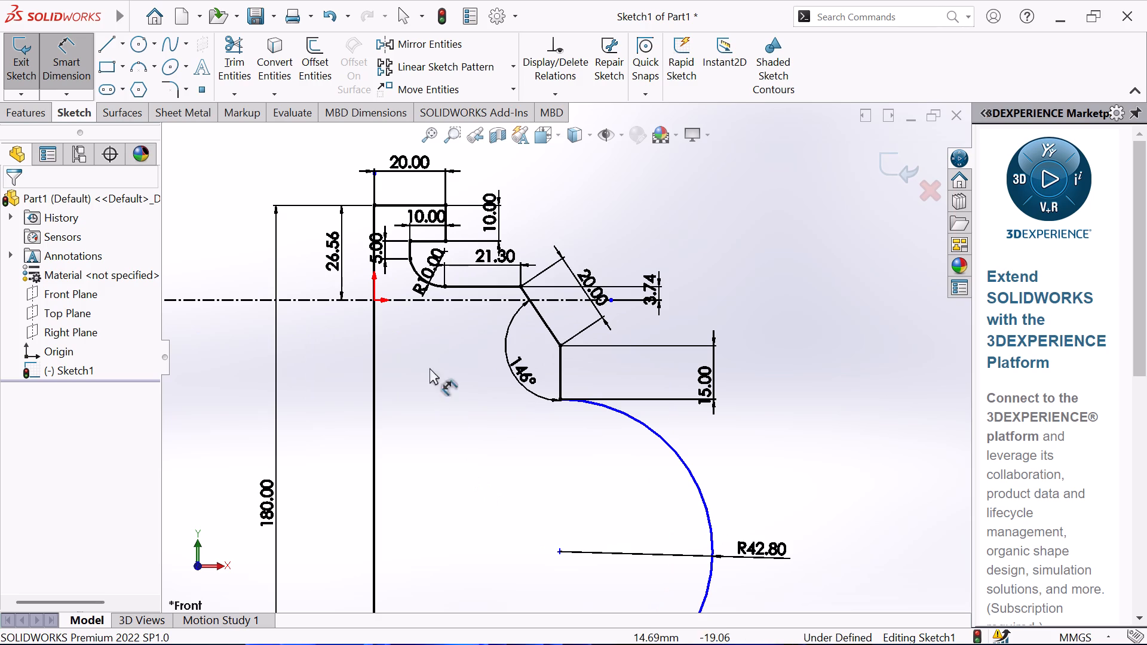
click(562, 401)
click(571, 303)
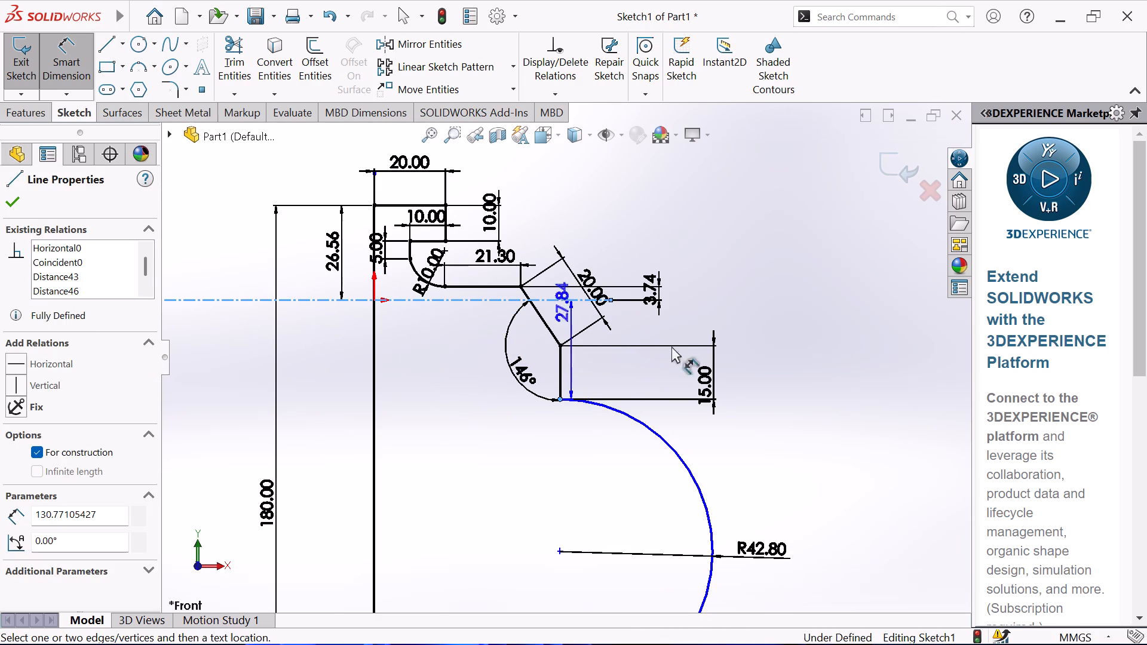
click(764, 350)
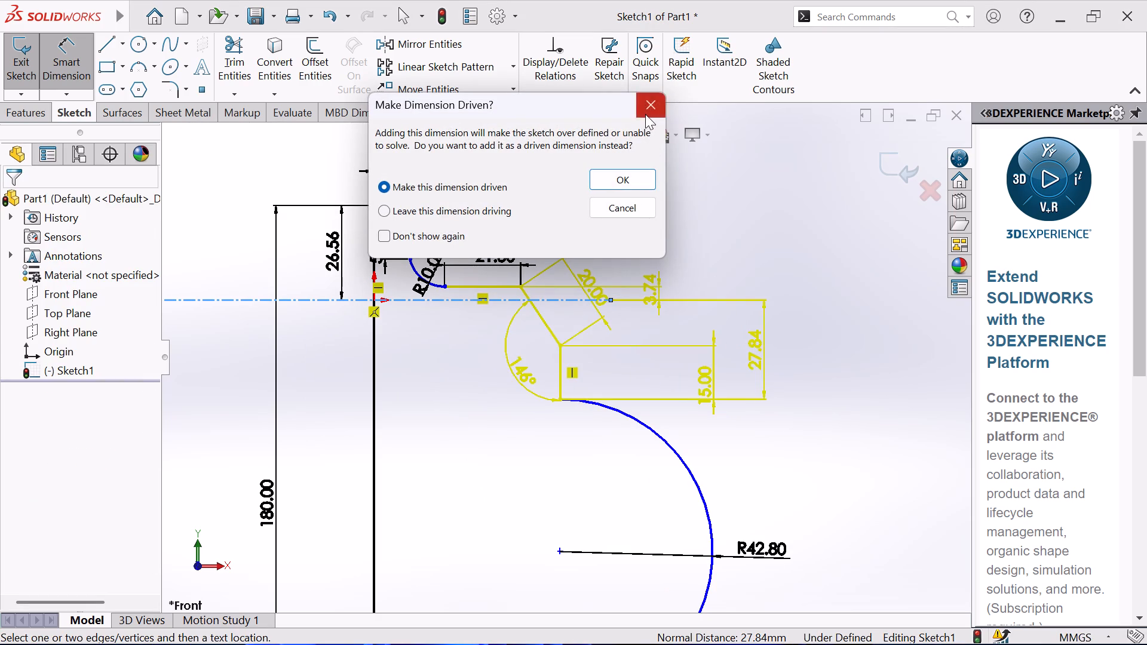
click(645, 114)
Apply Fully Define Sketch to lock down the remaining undefined R42.80 arc.
scroll(695, 493, up, 4)
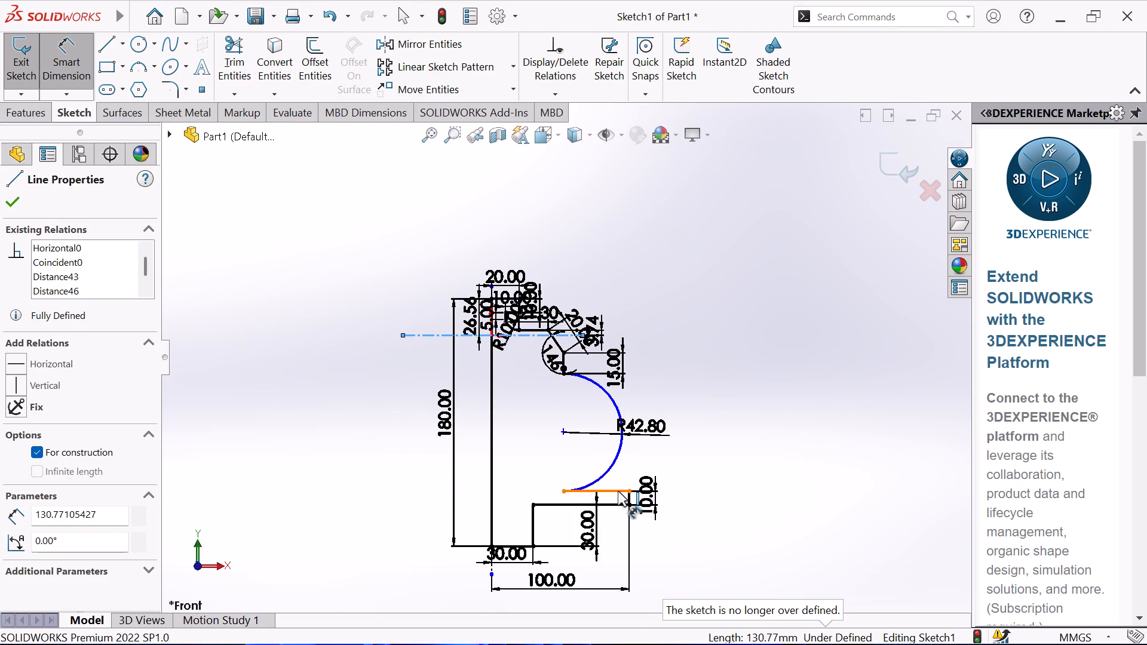
scroll(618, 491, down, 2)
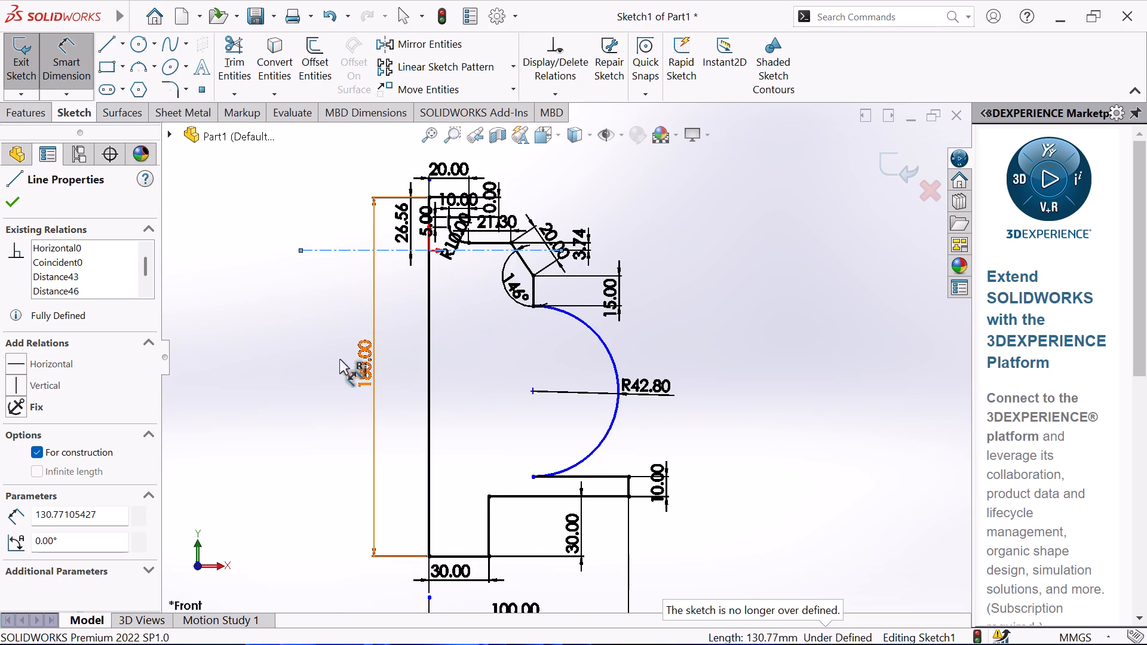
right_click(262, 343)
click(306, 403)
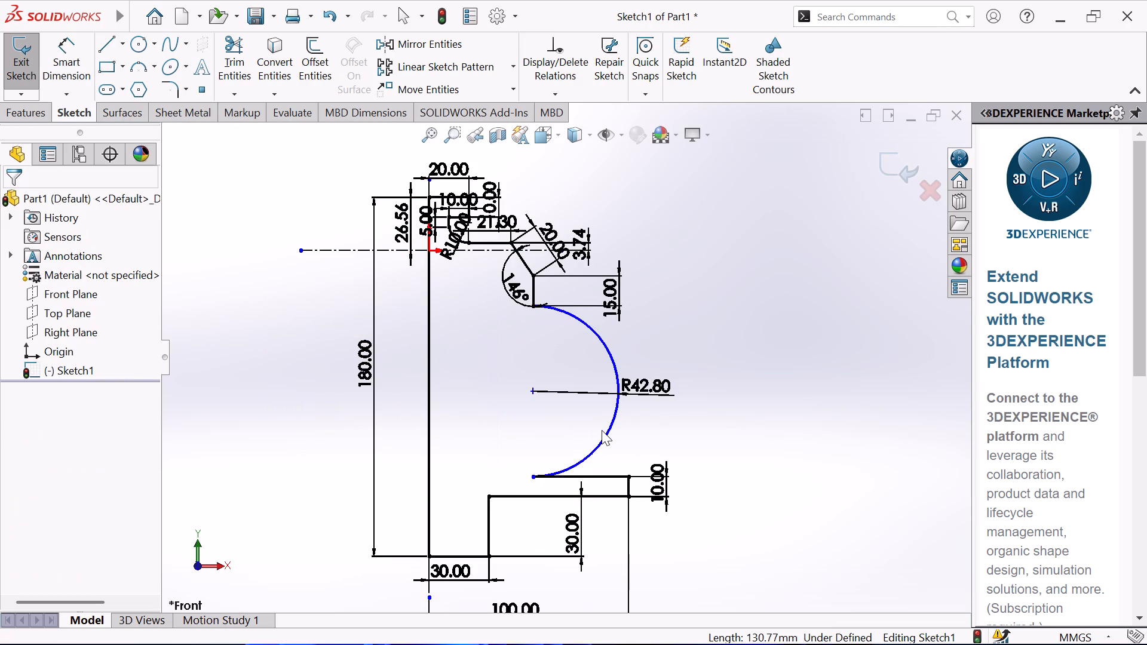
click(608, 431)
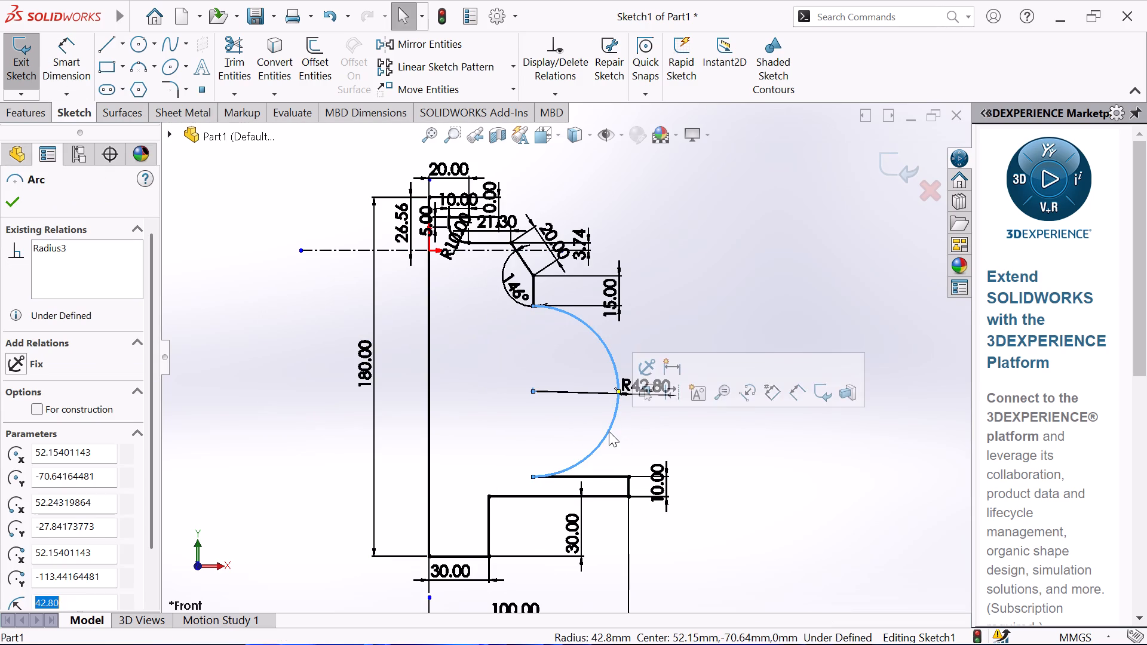
right_click(681, 439)
click(740, 498)
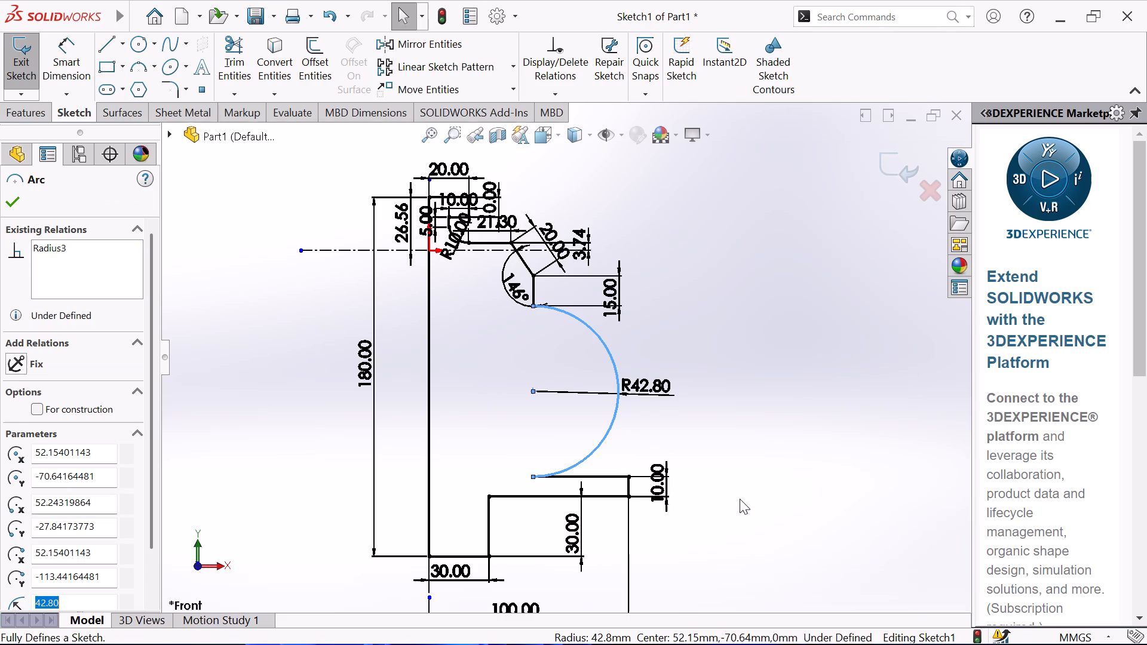
click(14, 205)
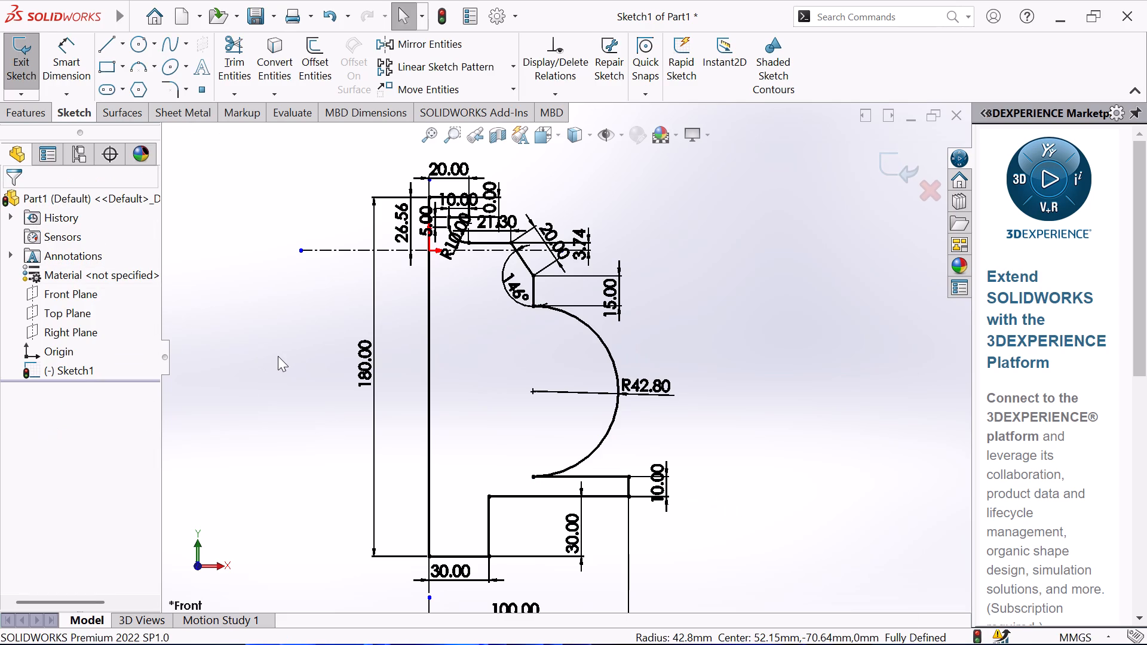
Sketch a line about 85.6 mm long joining the upper and lower endpoints of the large arc.
scroll(443, 468, up, 2)
scroll(605, 447, down, 2)
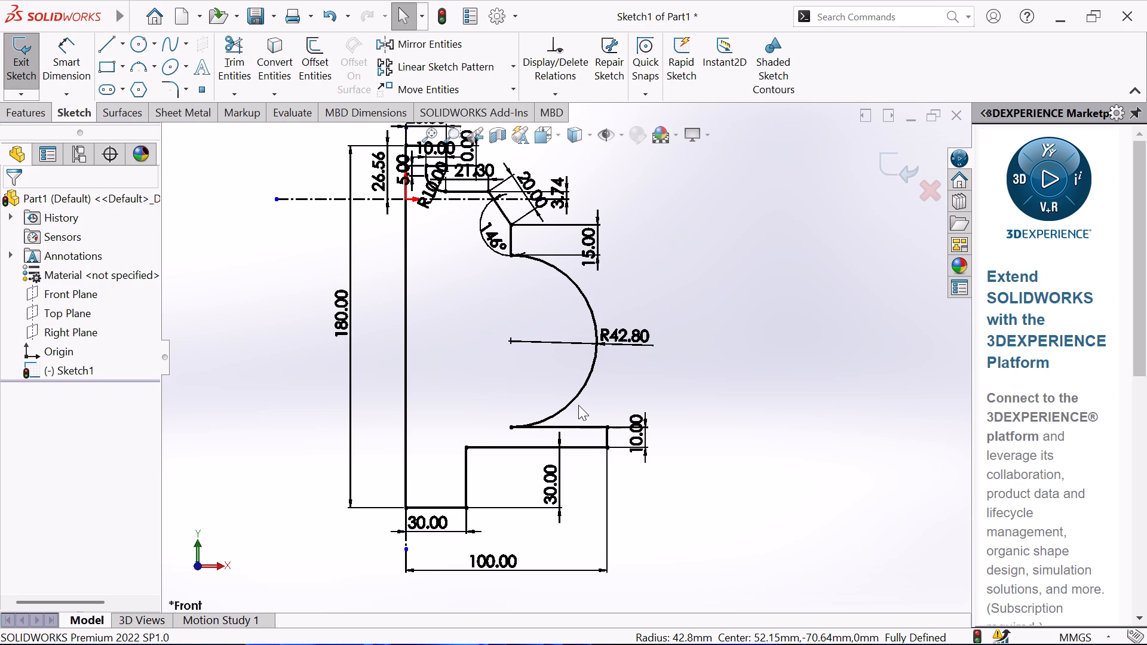
click(109, 45)
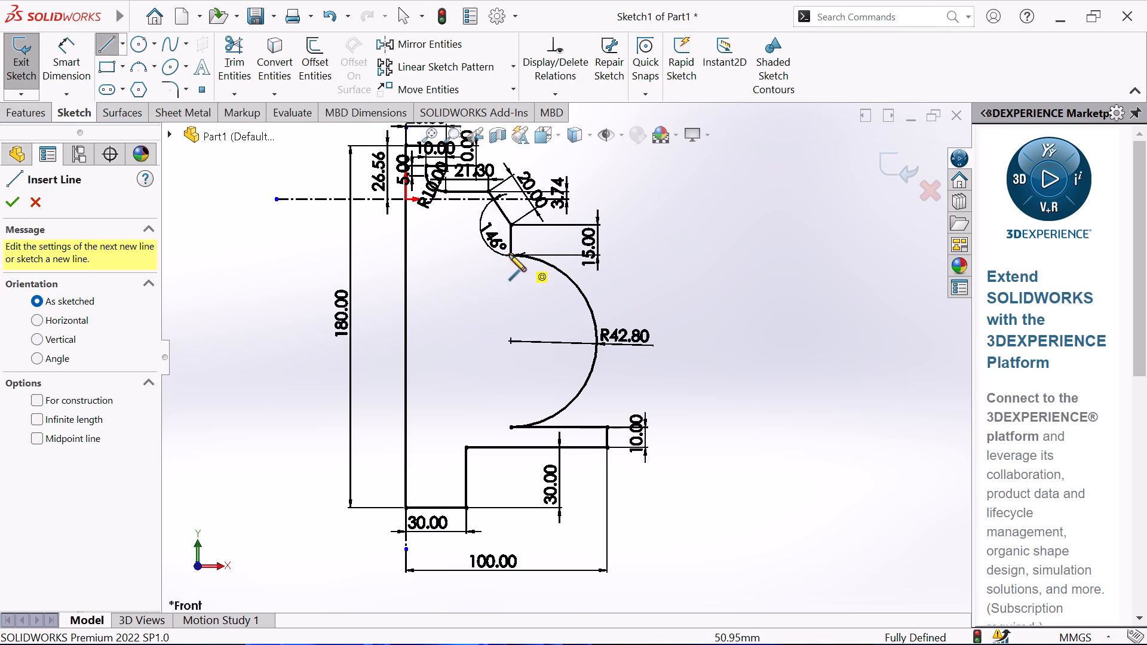
click(511, 254)
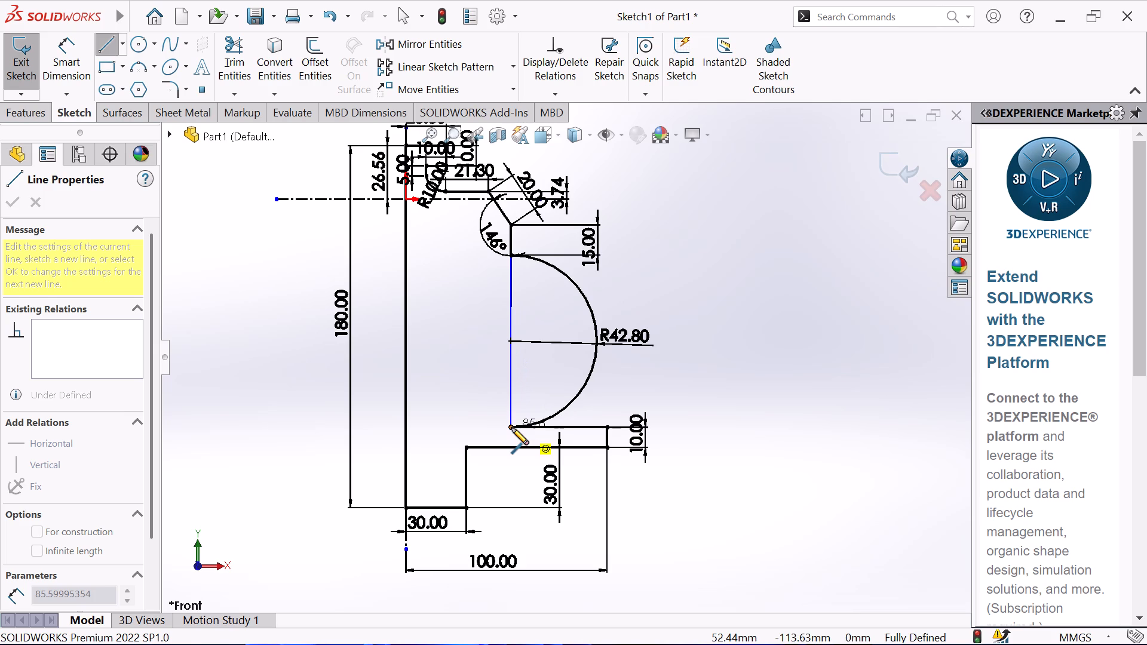
click(511, 428)
right_click(714, 373)
click(746, 386)
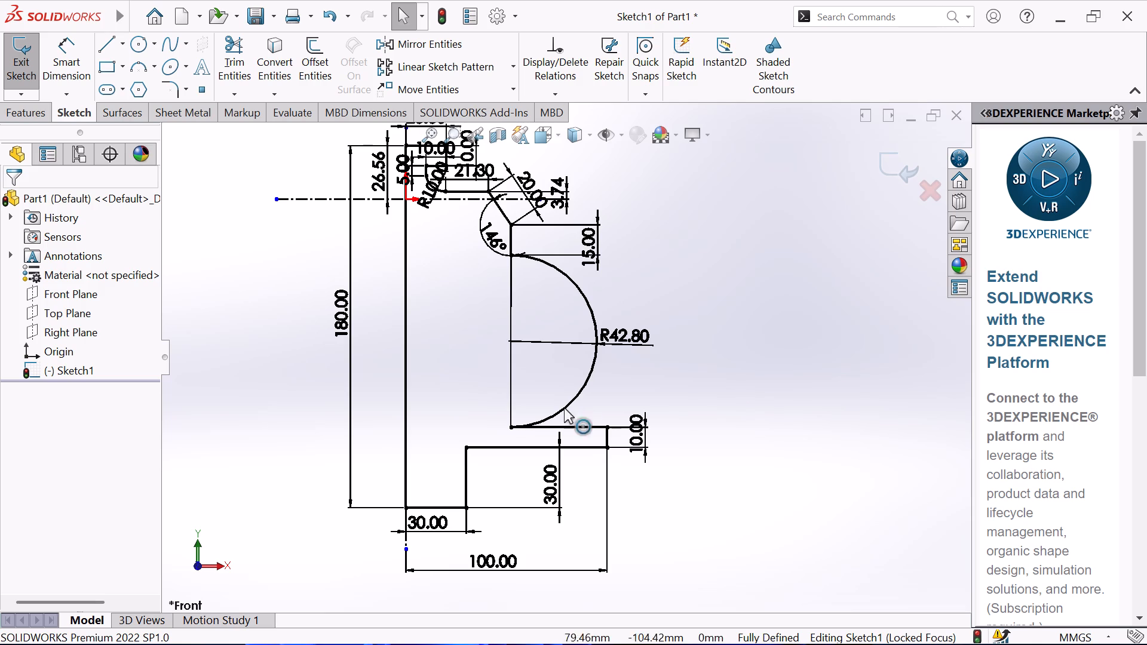
Sketch two parallel horizontal lines about 63 mm long, from the upper half of the arc's chord outward past the large arc.
click(112, 46)
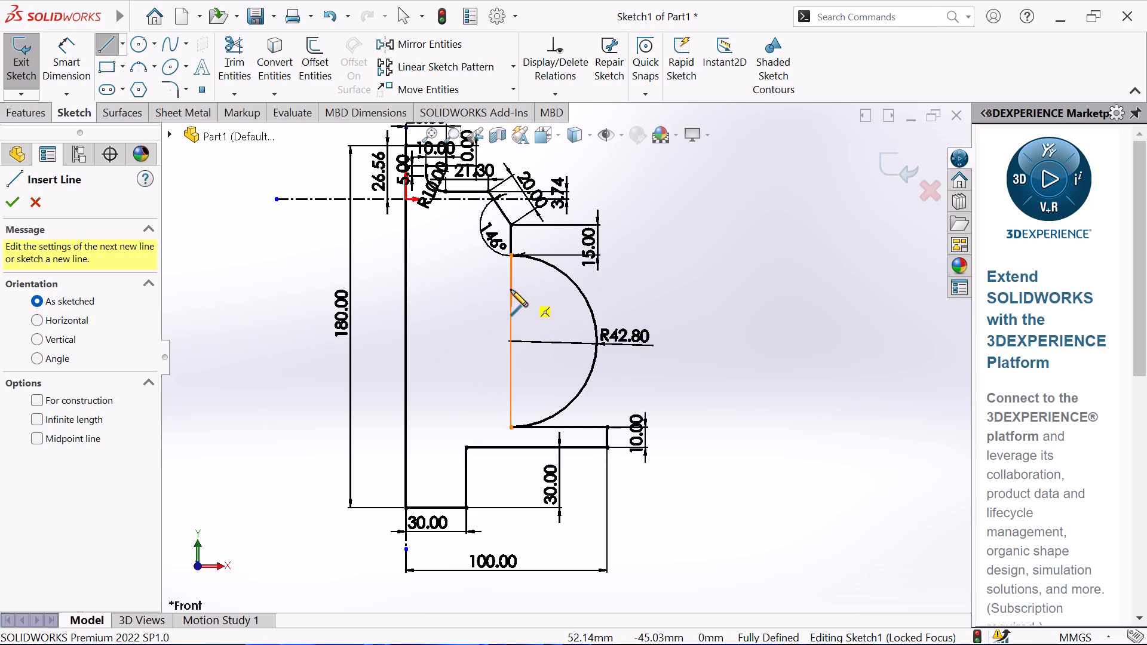
click(511, 289)
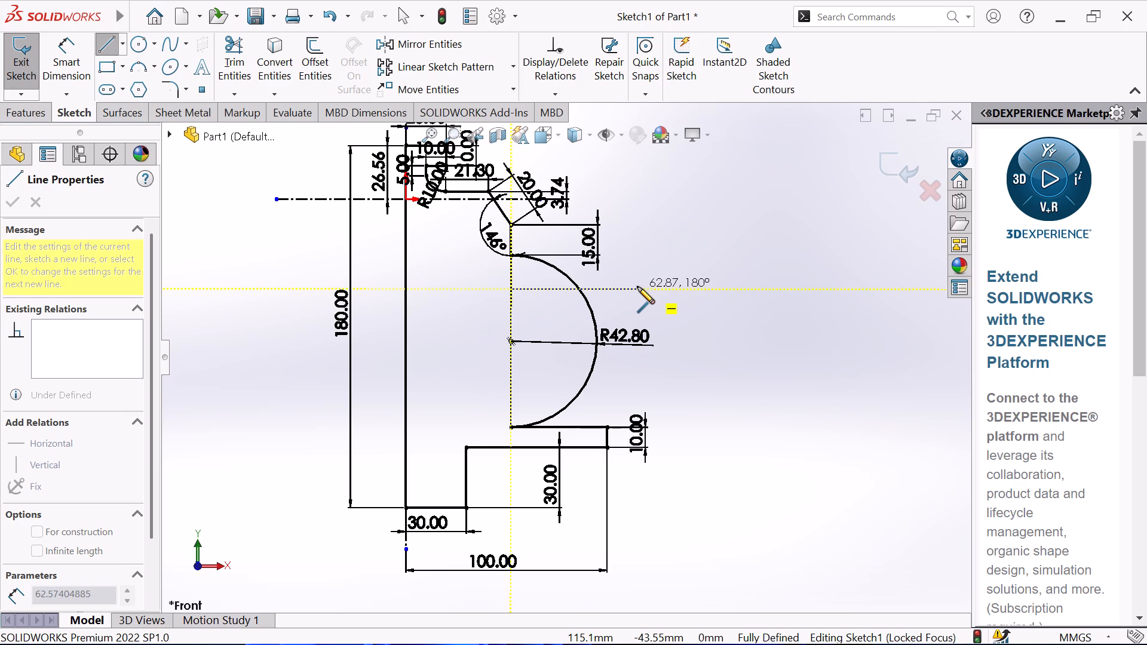
click(638, 286)
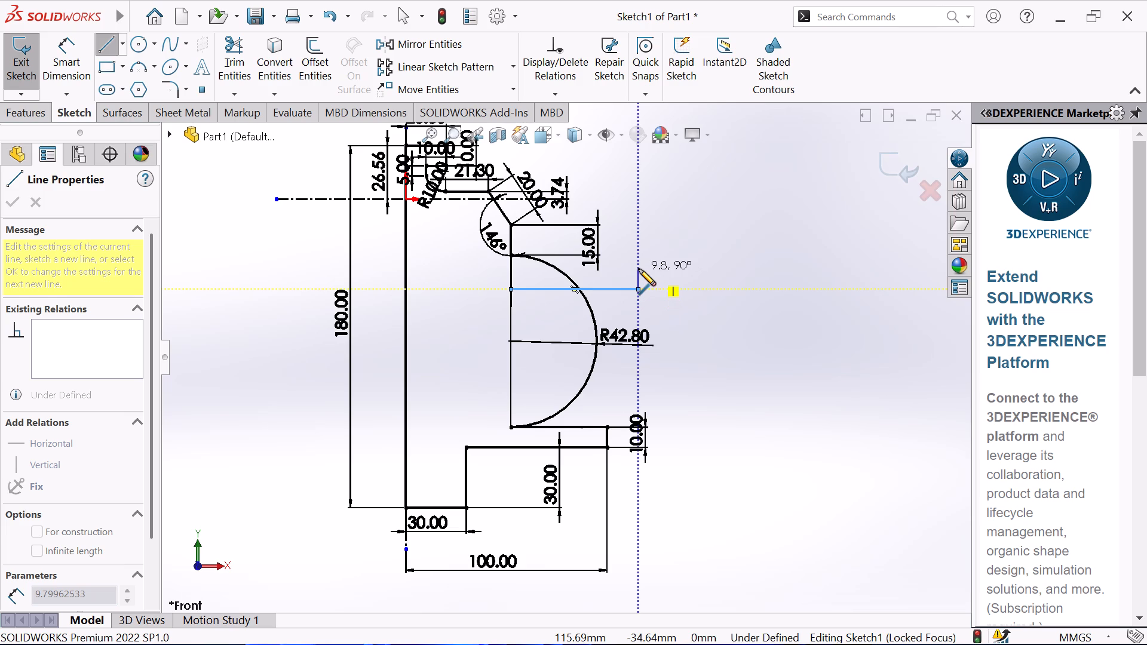
click(637, 302)
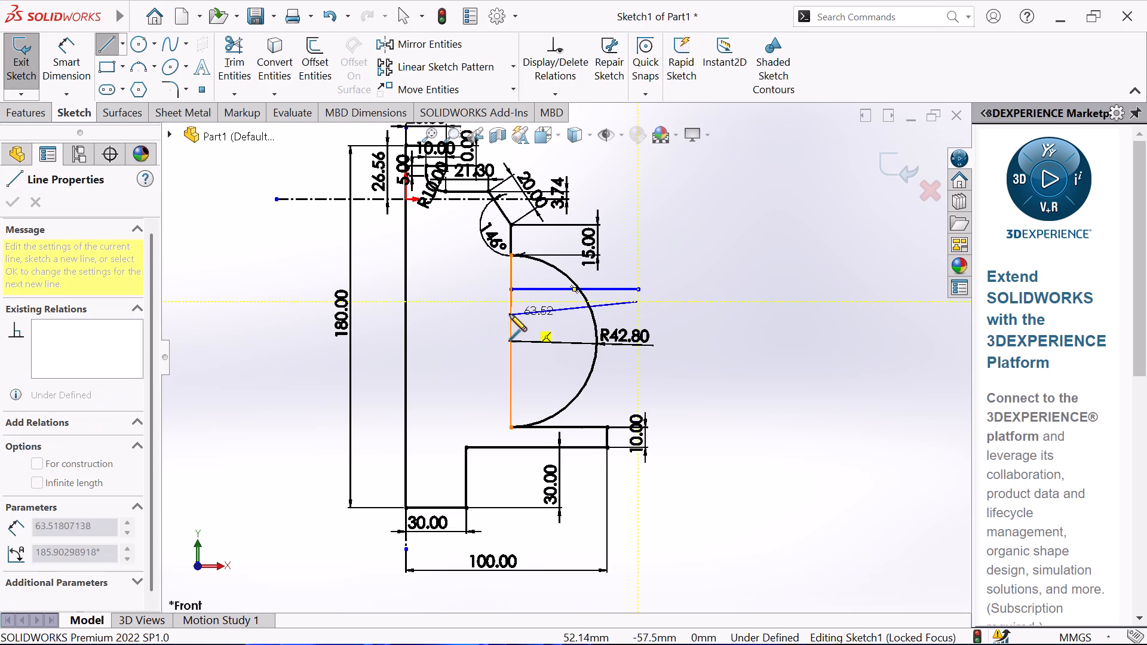
click(512, 302)
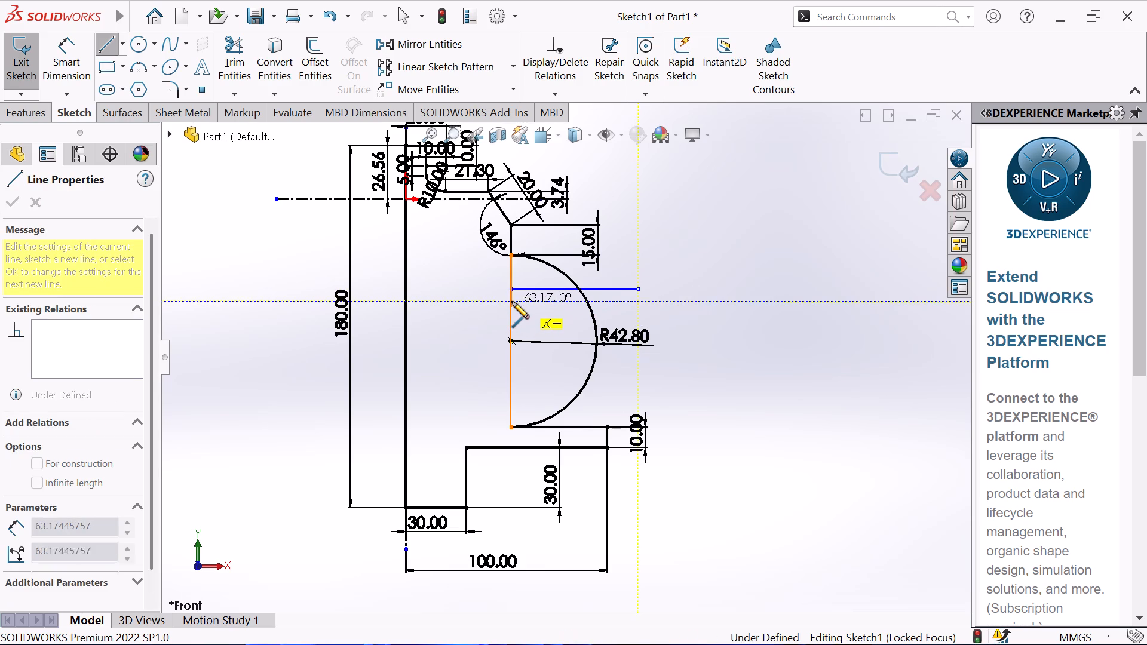
right_click(673, 300)
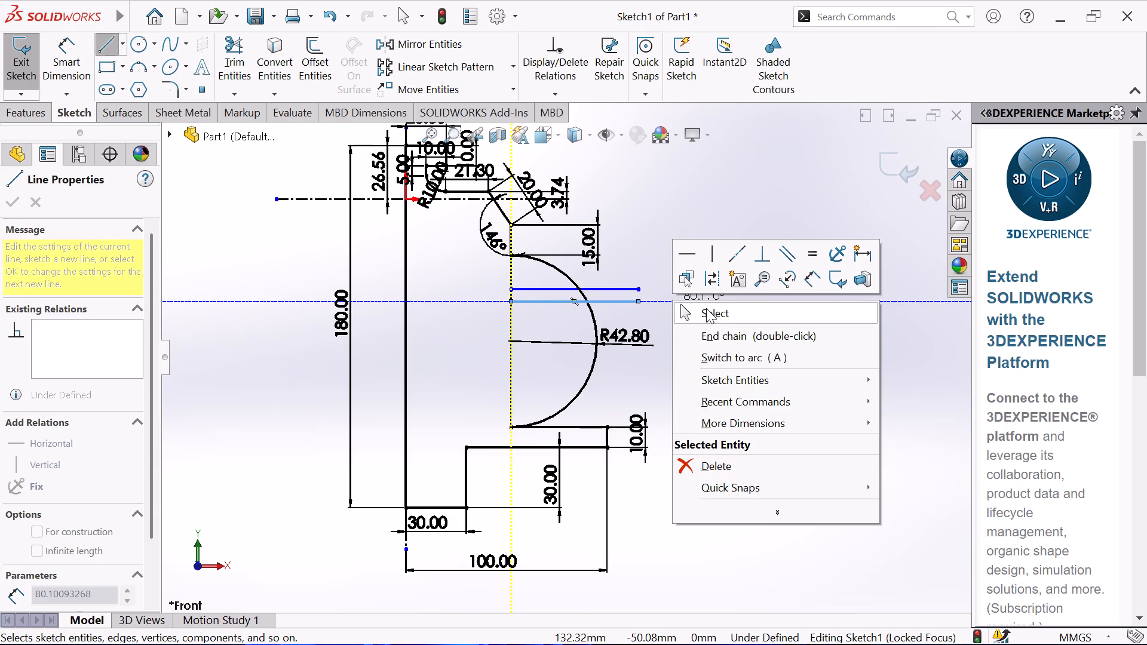
click(706, 308)
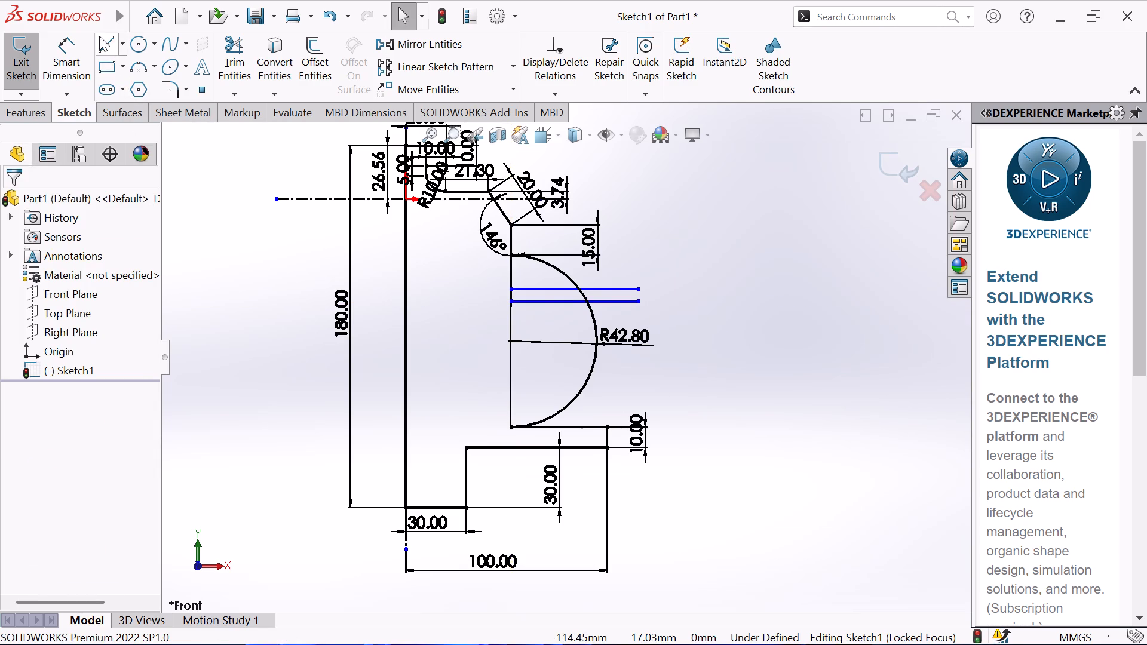
Close the outer and inner ends of the two parallel lines with short vertical lines about 6.24 mm long.
click(99, 36)
click(641, 288)
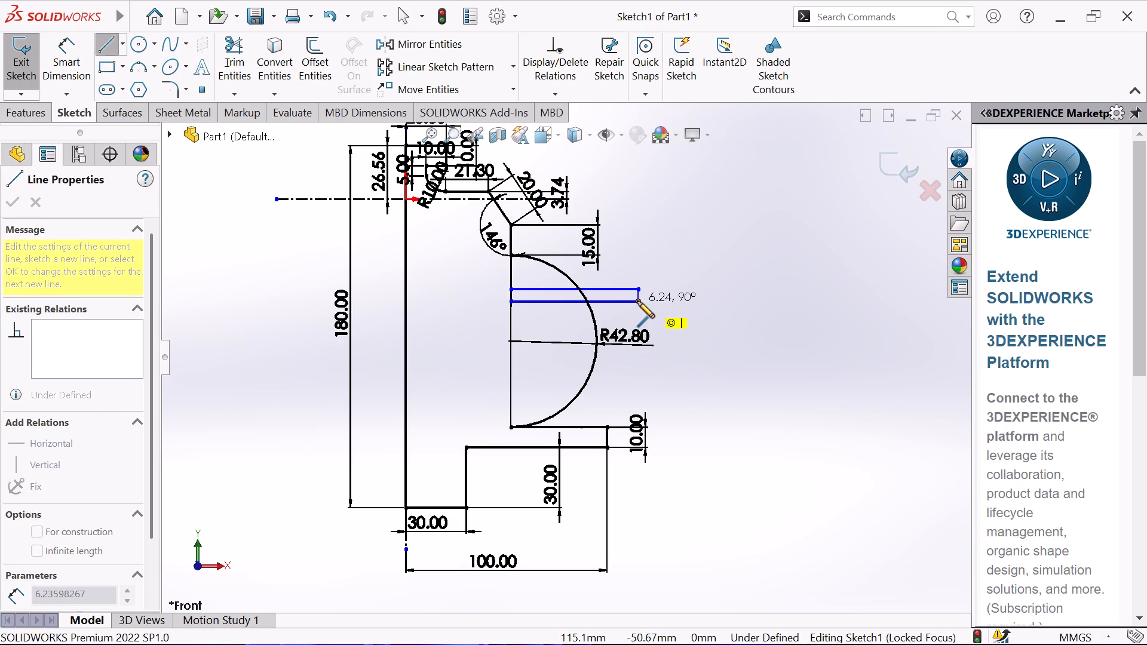
click(637, 301)
right_click(662, 291)
click(706, 302)
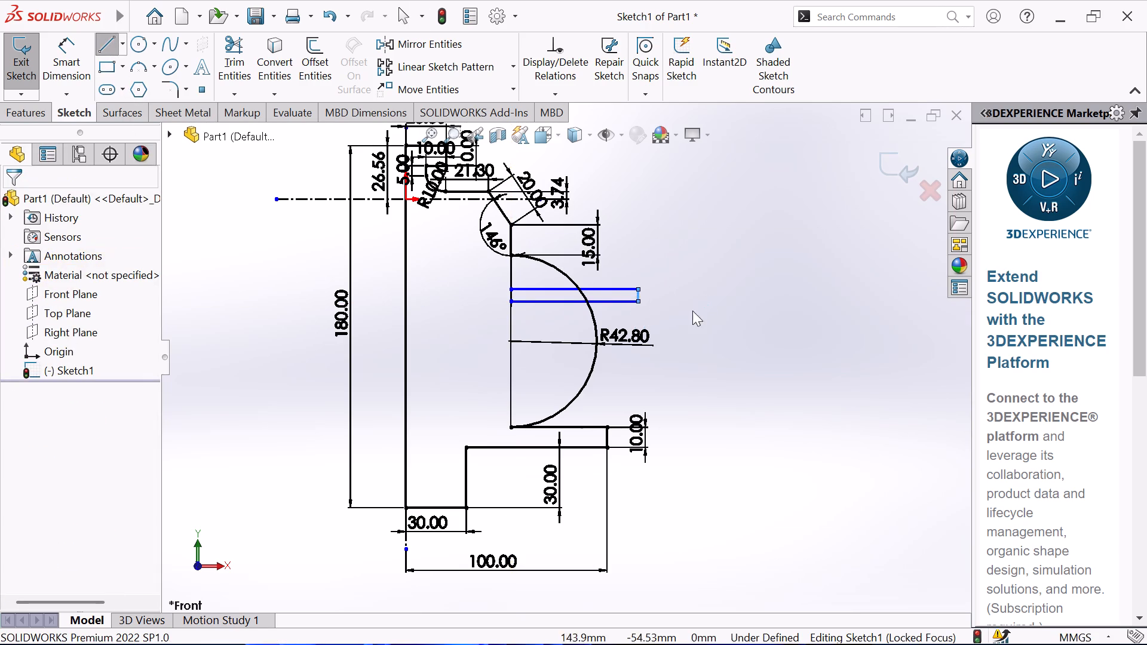
click(109, 48)
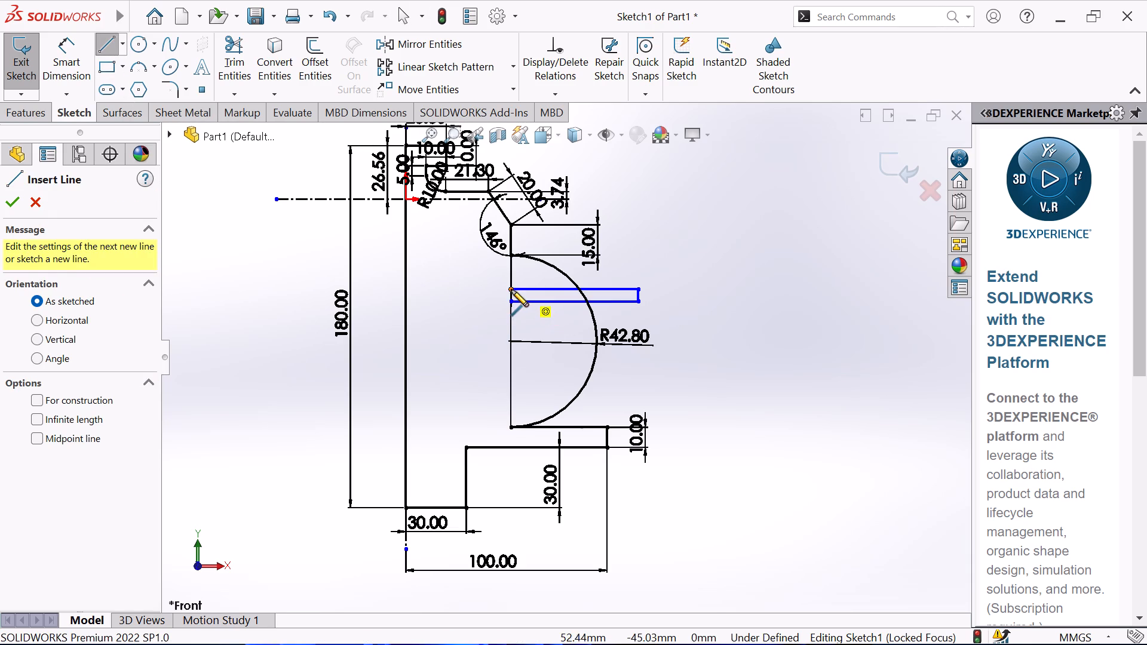
click(513, 289)
click(511, 303)
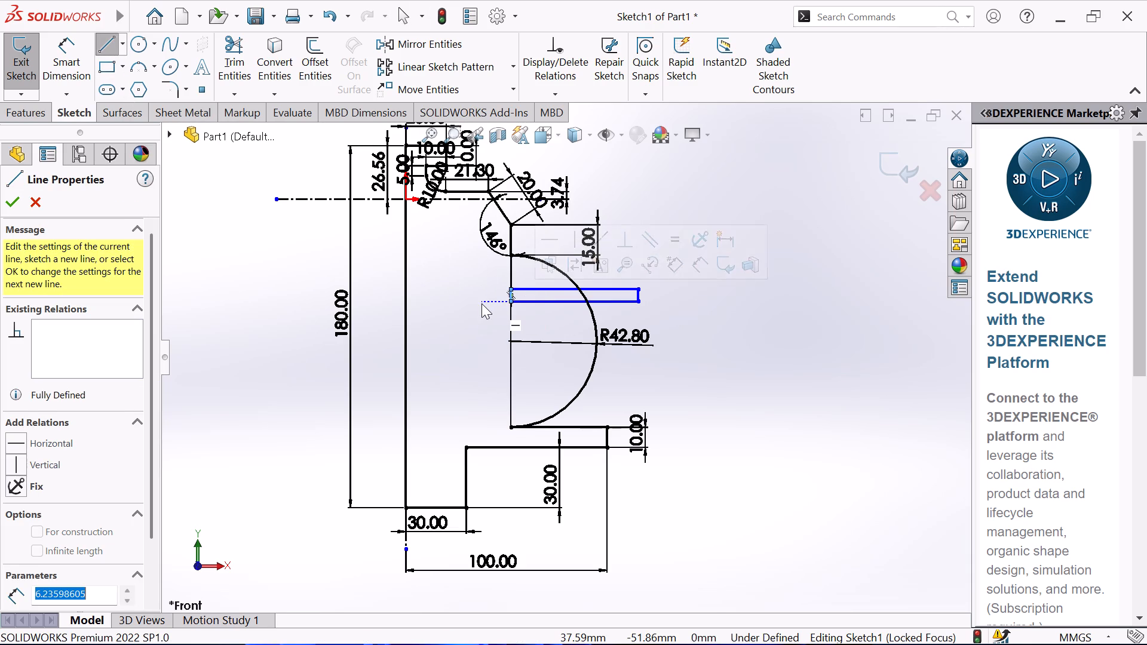
right_click(482, 303)
click(508, 313)
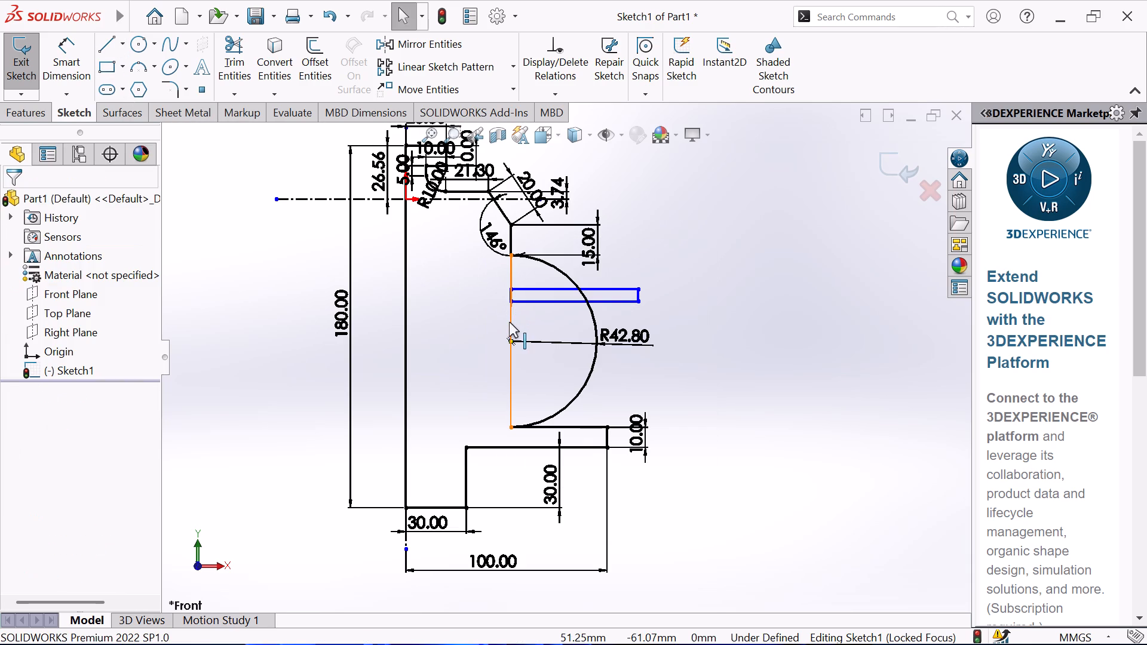
Dimension the narrow strip's outer end line as 2.5 mm.
click(68, 46)
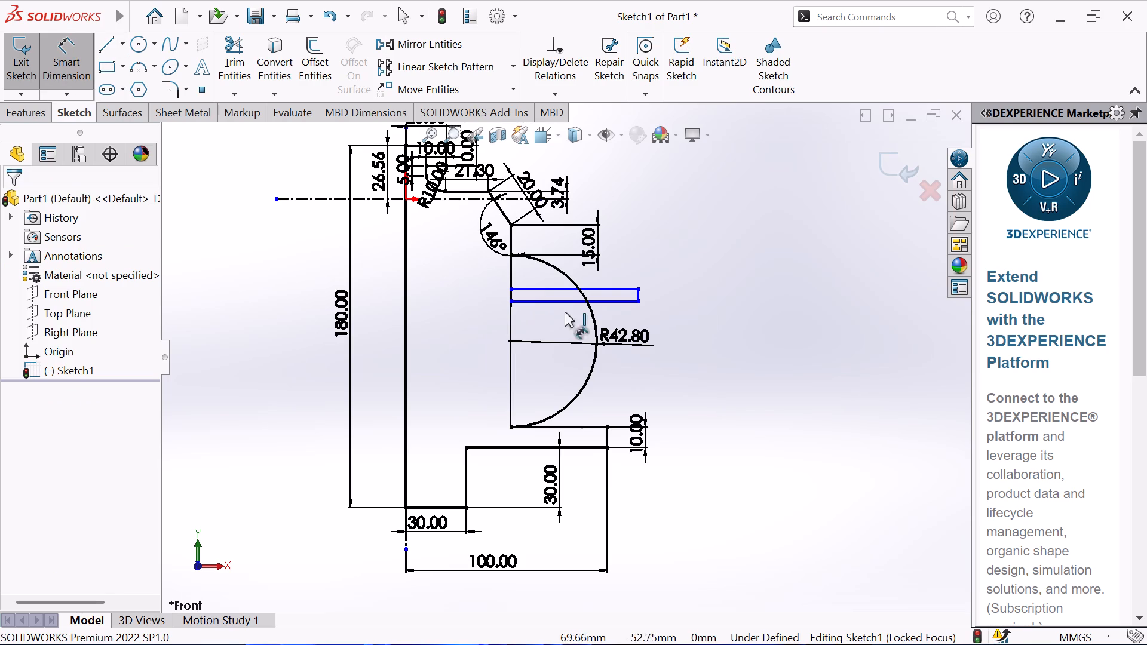
click(638, 295)
click(657, 299)
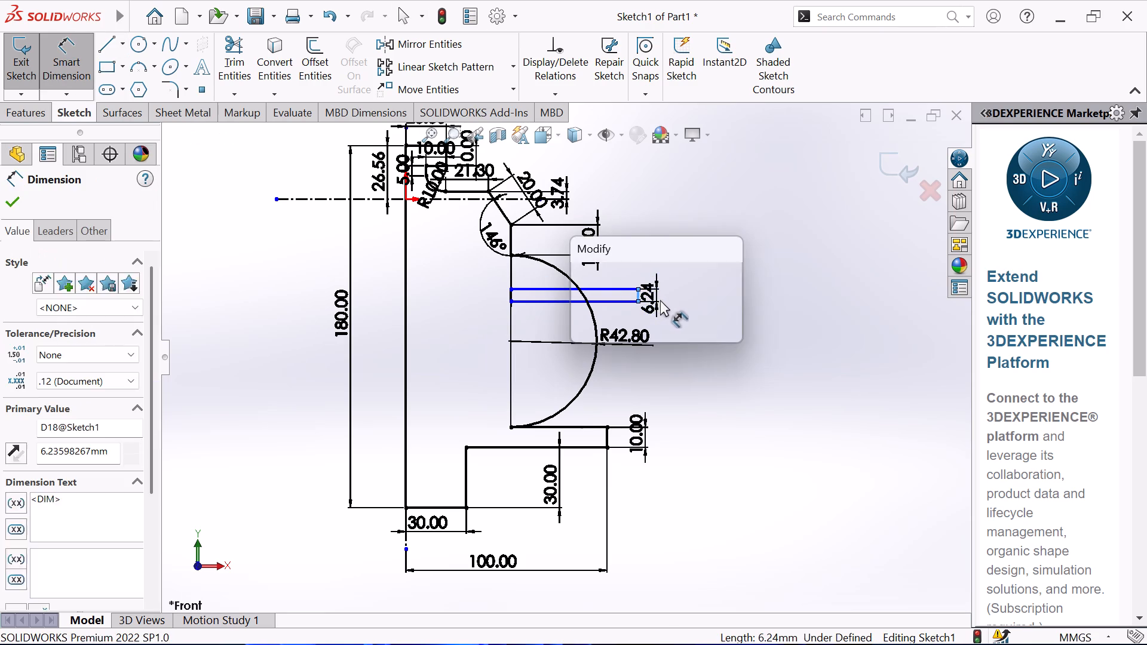
key(2)
key(period)
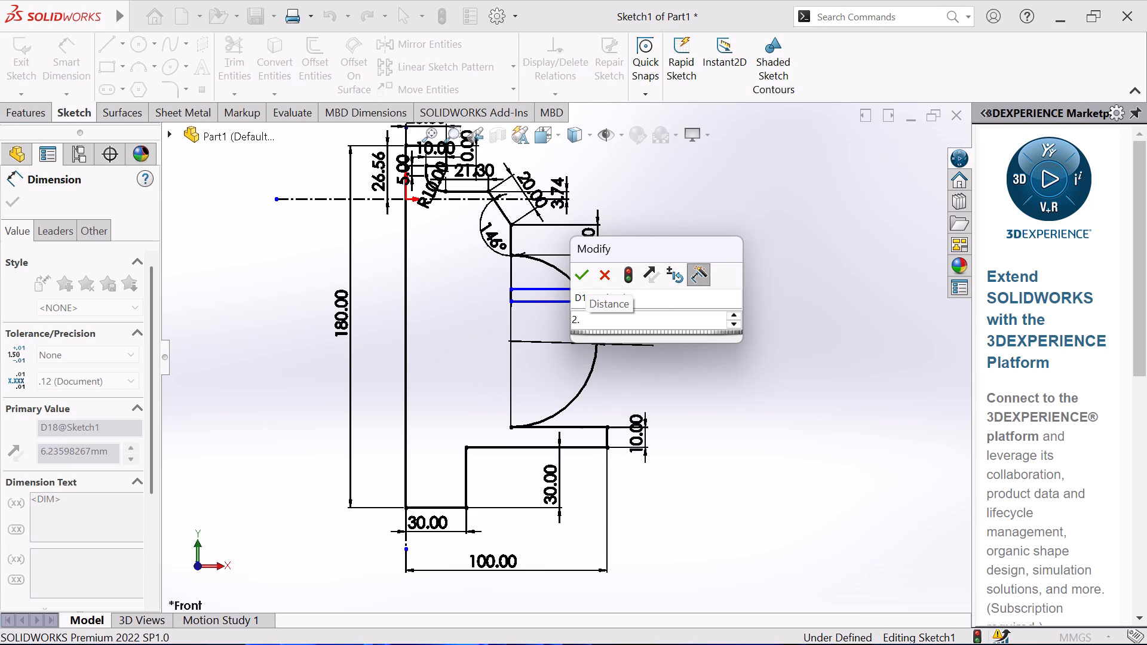
key(5)
key(Return)
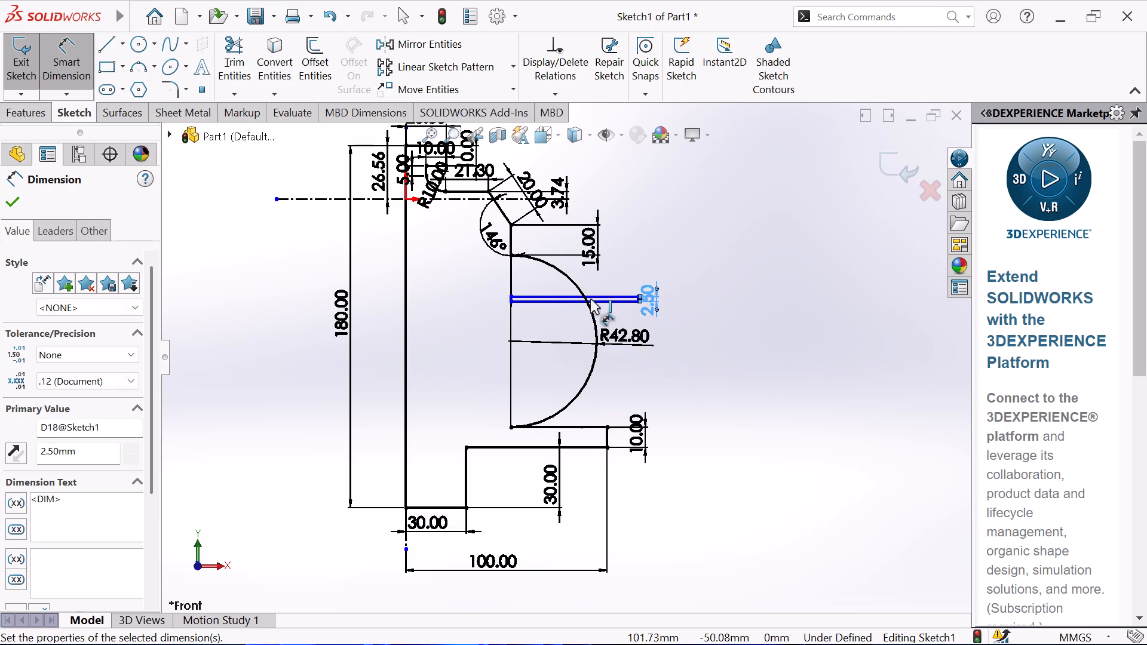
Dimension the vertical distance from the large arc's upper endpoint to the strip's upper inner corner as 5 mm.
click(513, 256)
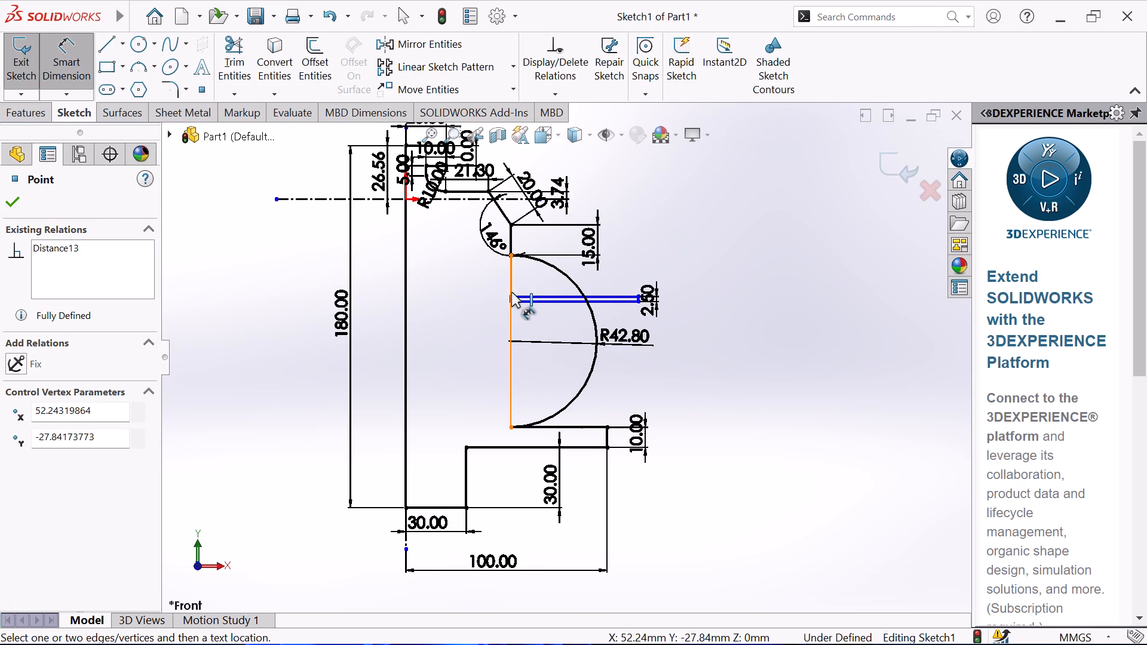
click(511, 297)
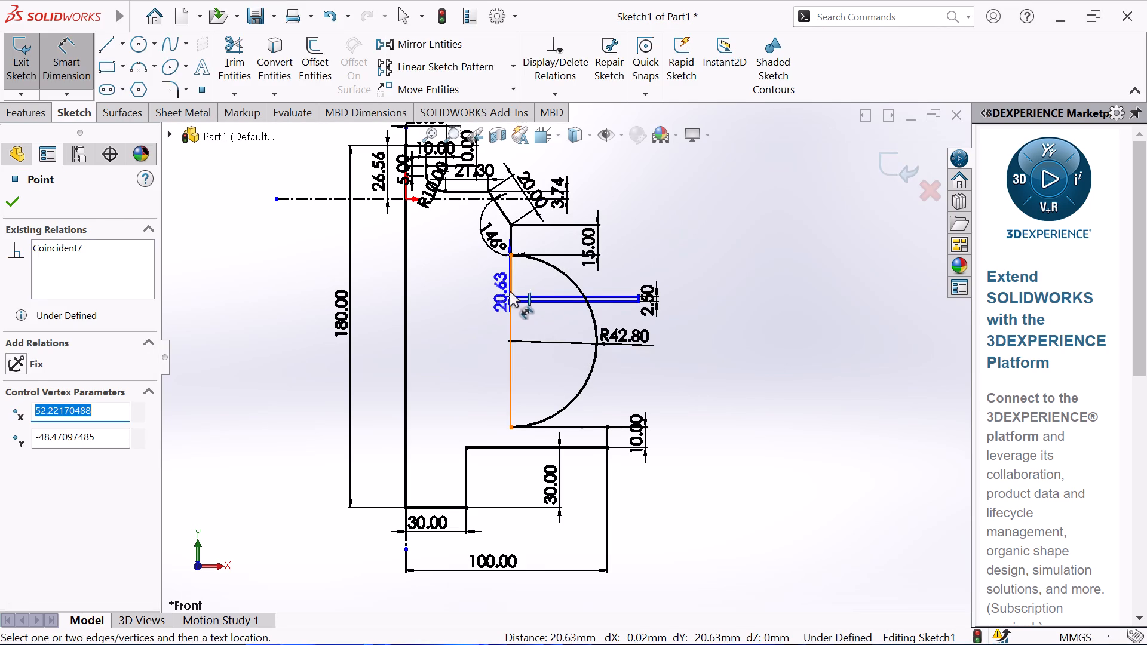
click(483, 277)
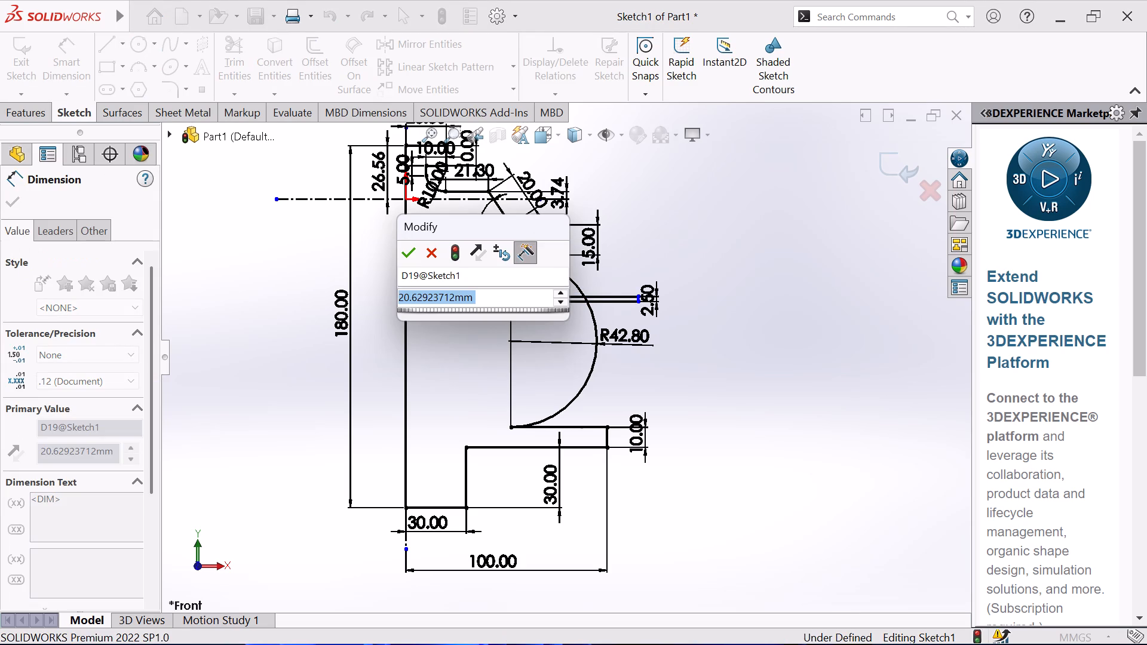
key(5)
key(Return)
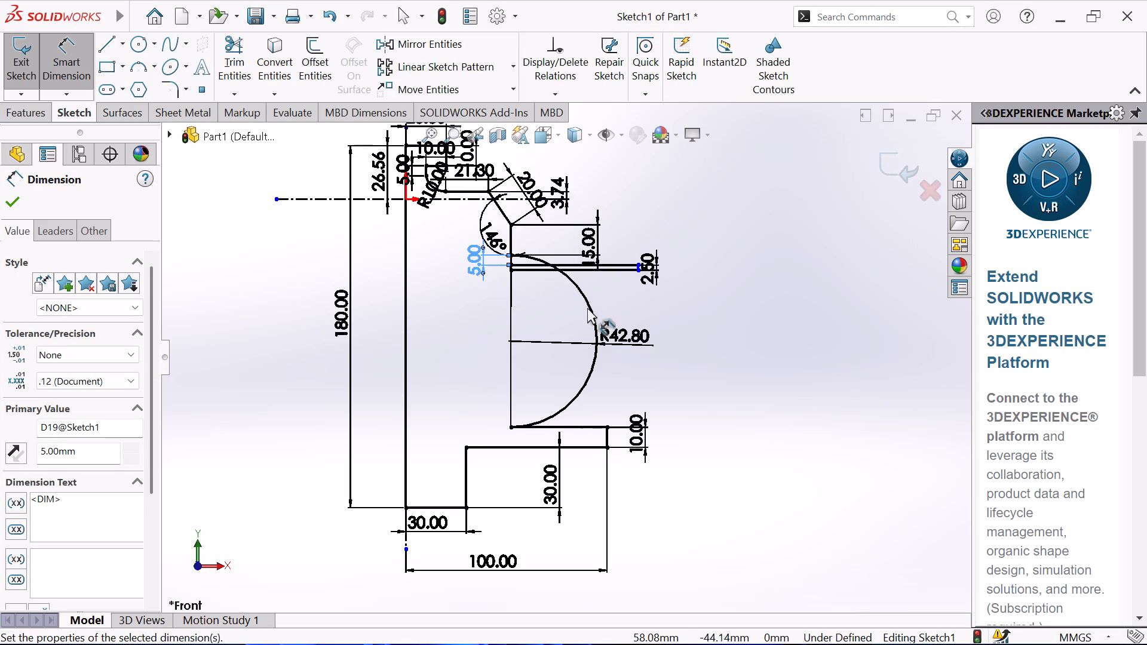
scroll(535, 272, down, 2)
right_click(793, 361)
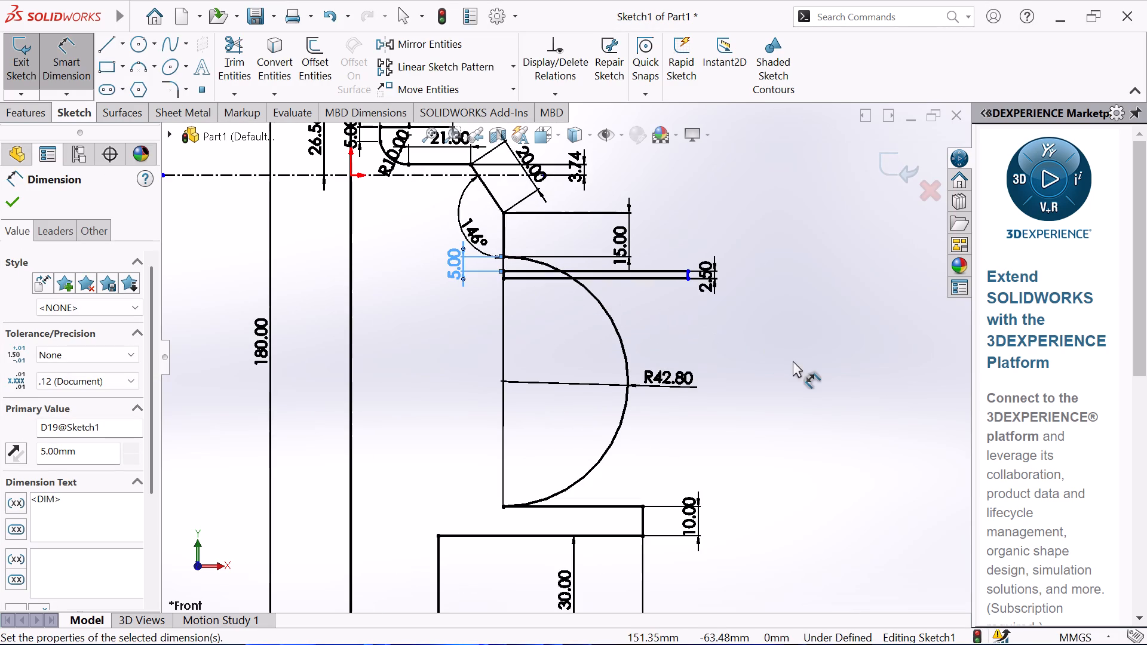
Set up a linear sketch pattern of the strip's long lines and outer end line down the arc's chord, with 8 instances at 5 mm spacing.
click(827, 413)
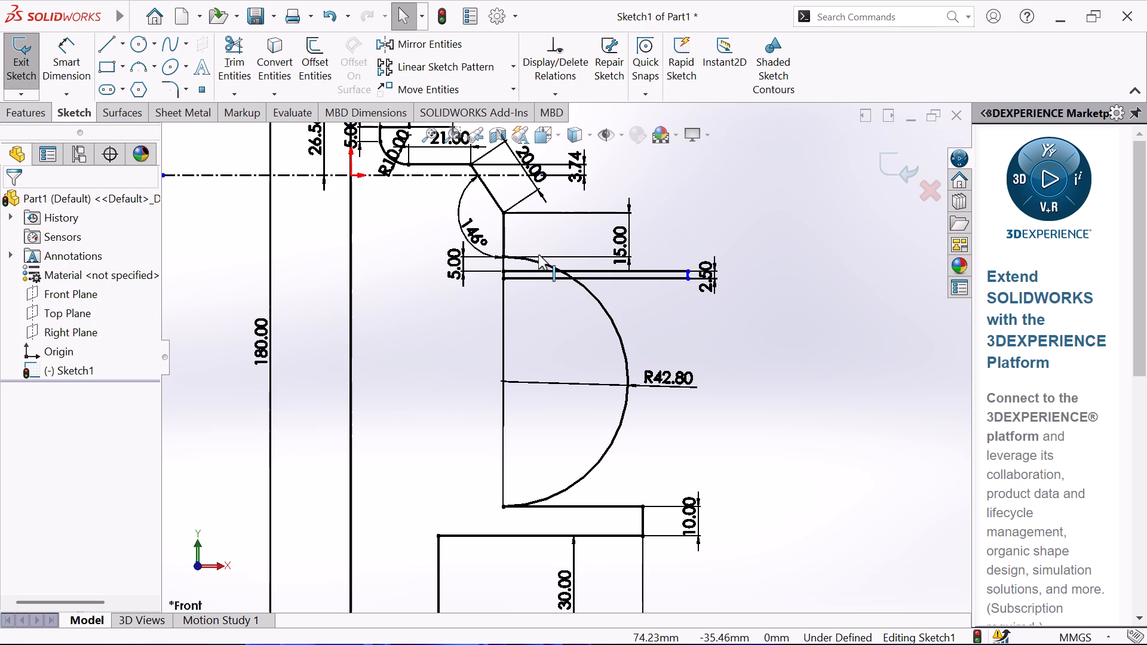
click(411, 69)
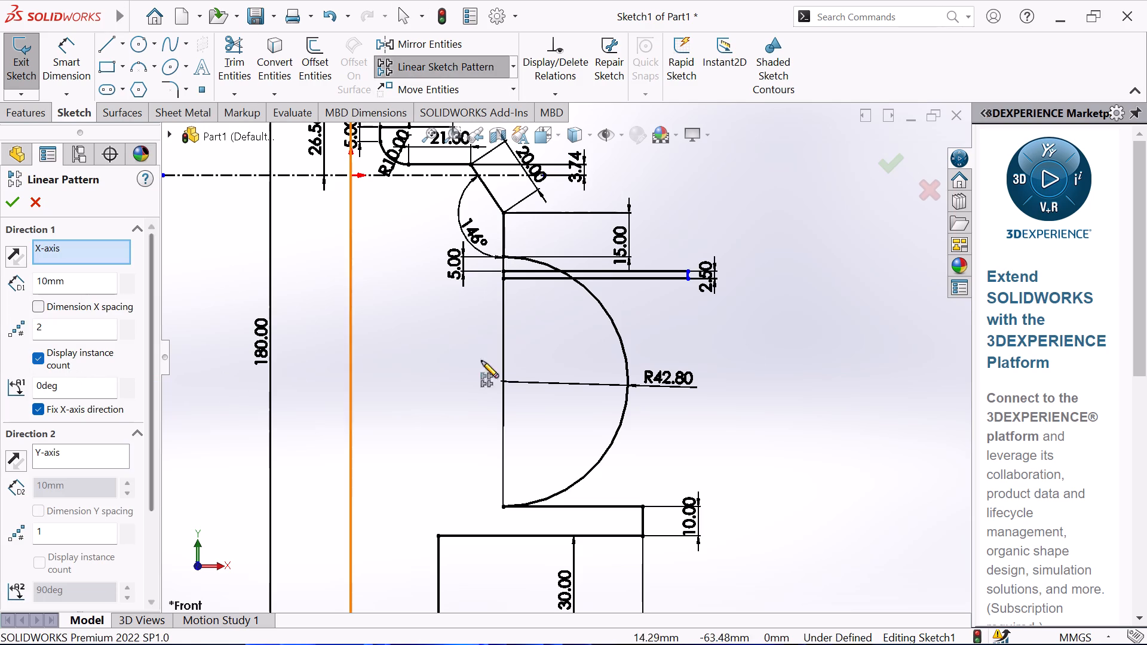
click(505, 339)
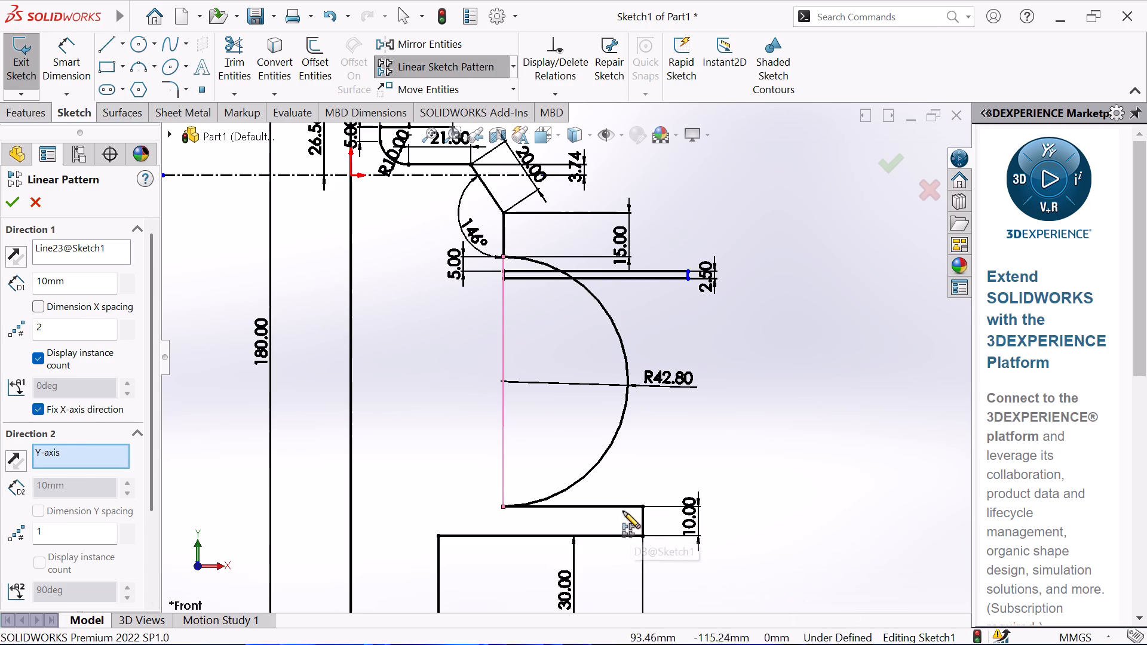
click(606, 503)
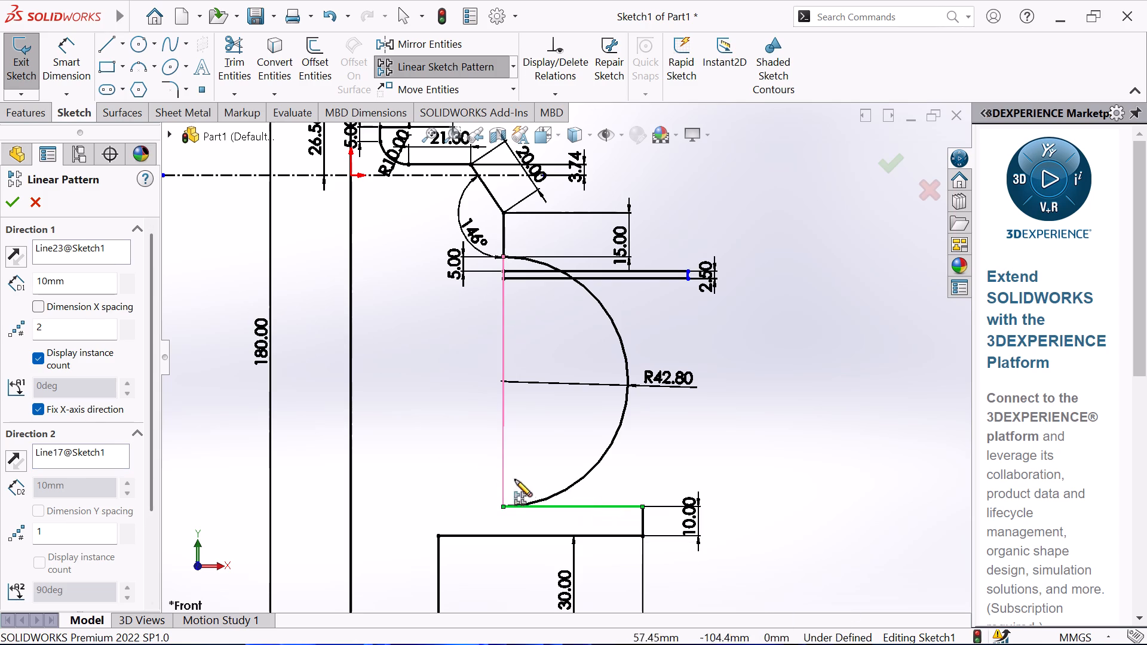
double_click(84, 330)
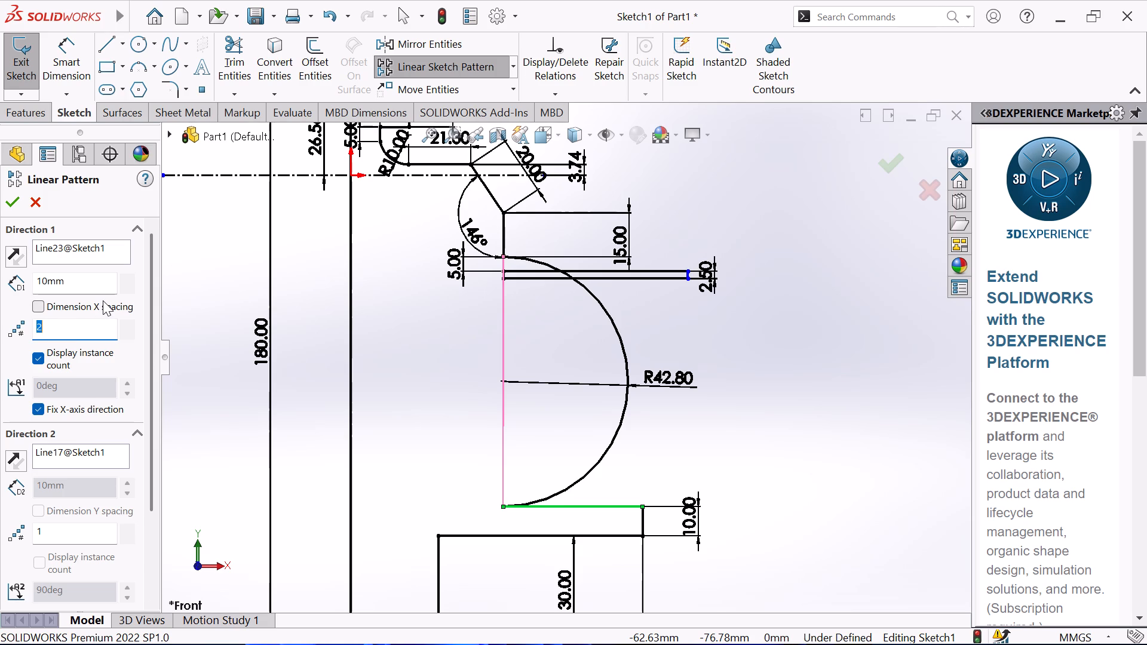
key(8)
double_click(93, 288)
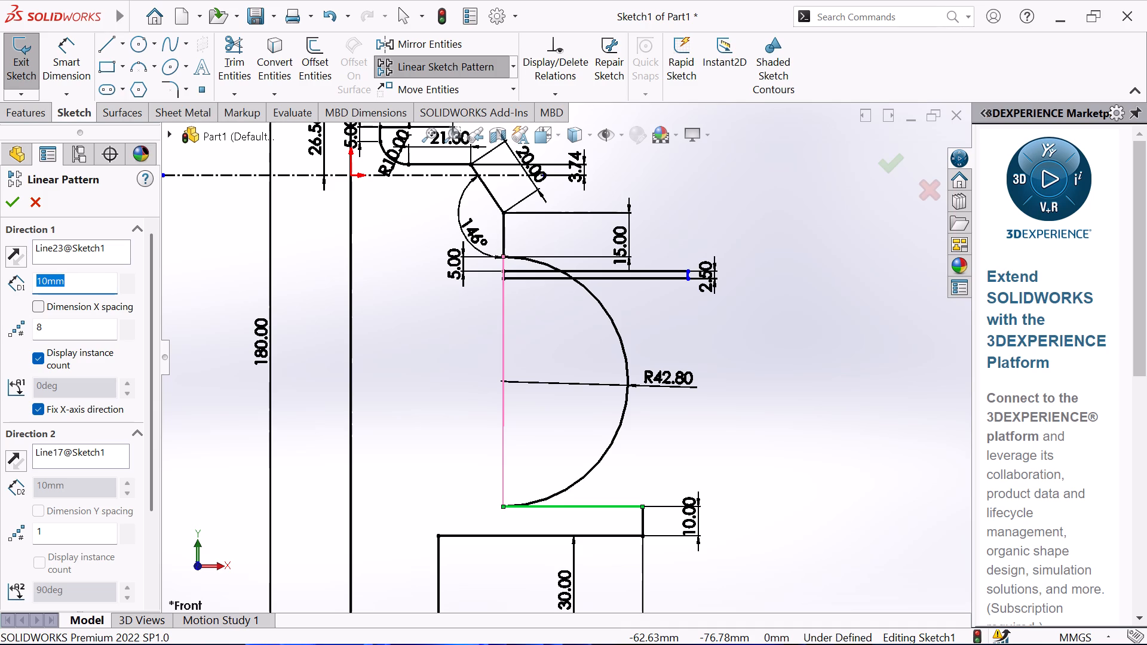
key(5)
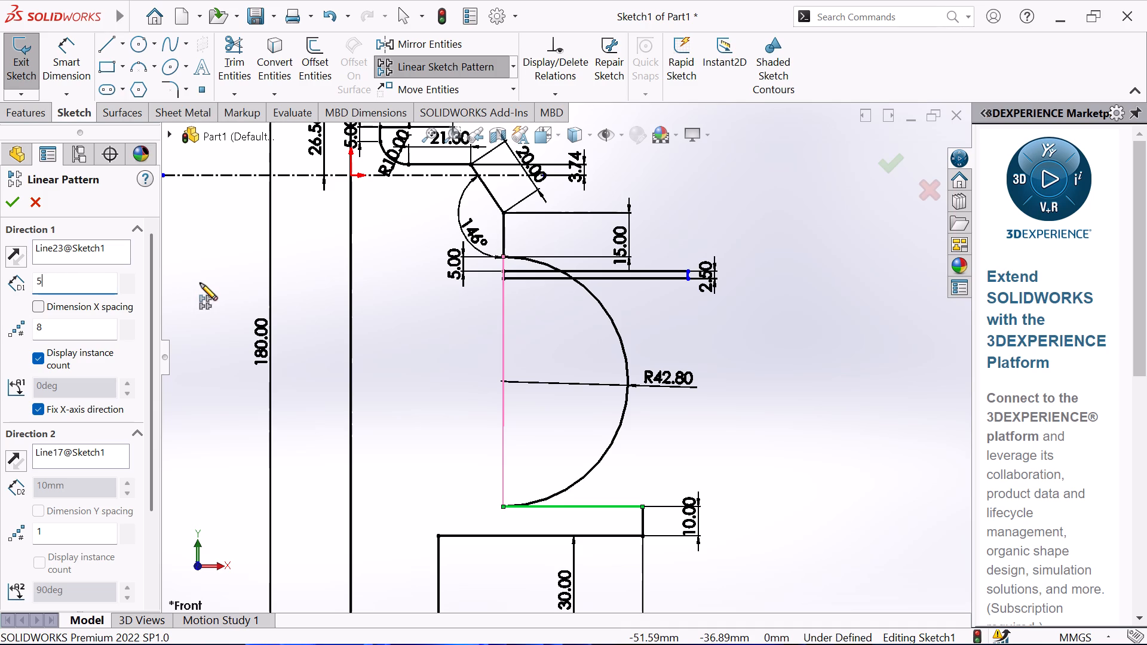
click(200, 283)
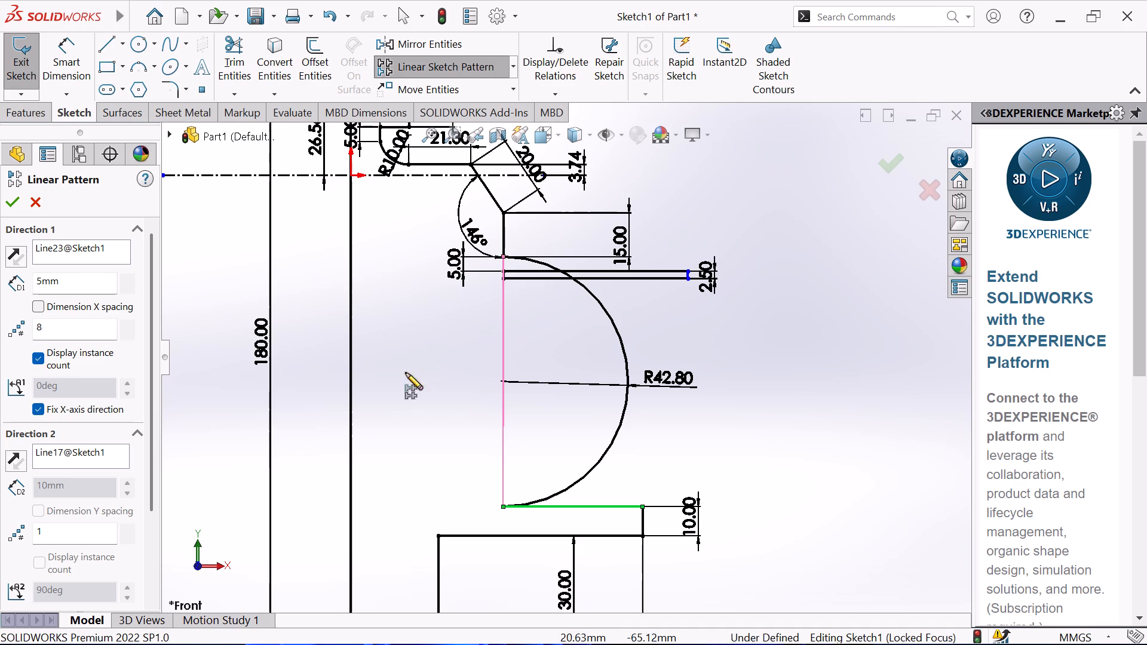
click(632, 279)
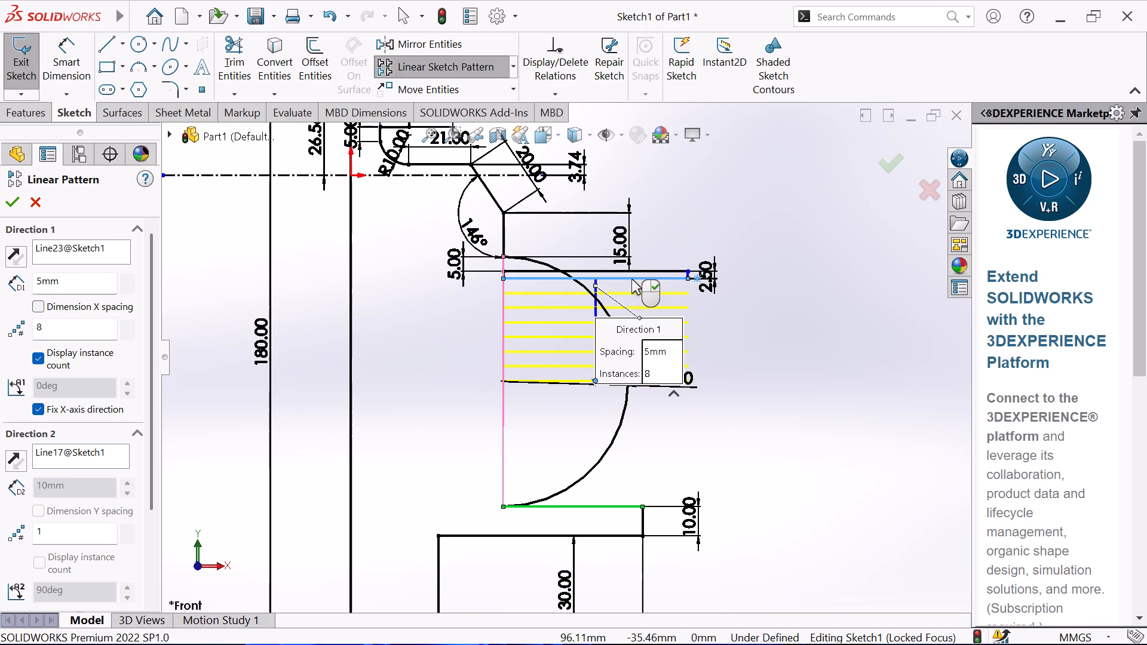
click(599, 272)
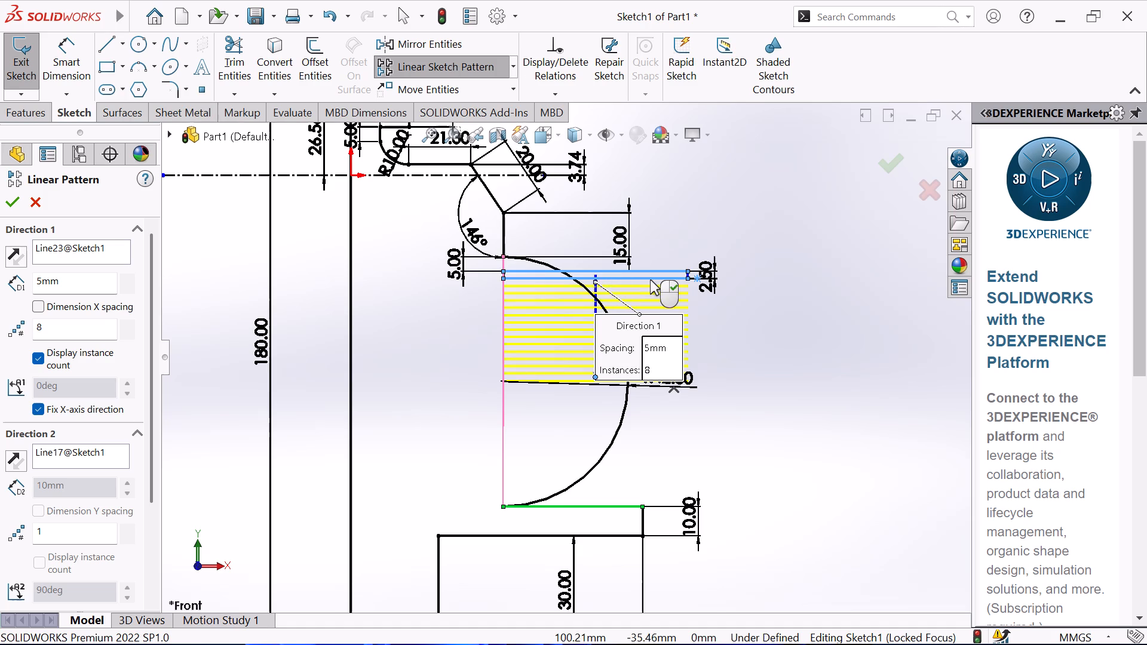
scroll(660, 278, down, 3)
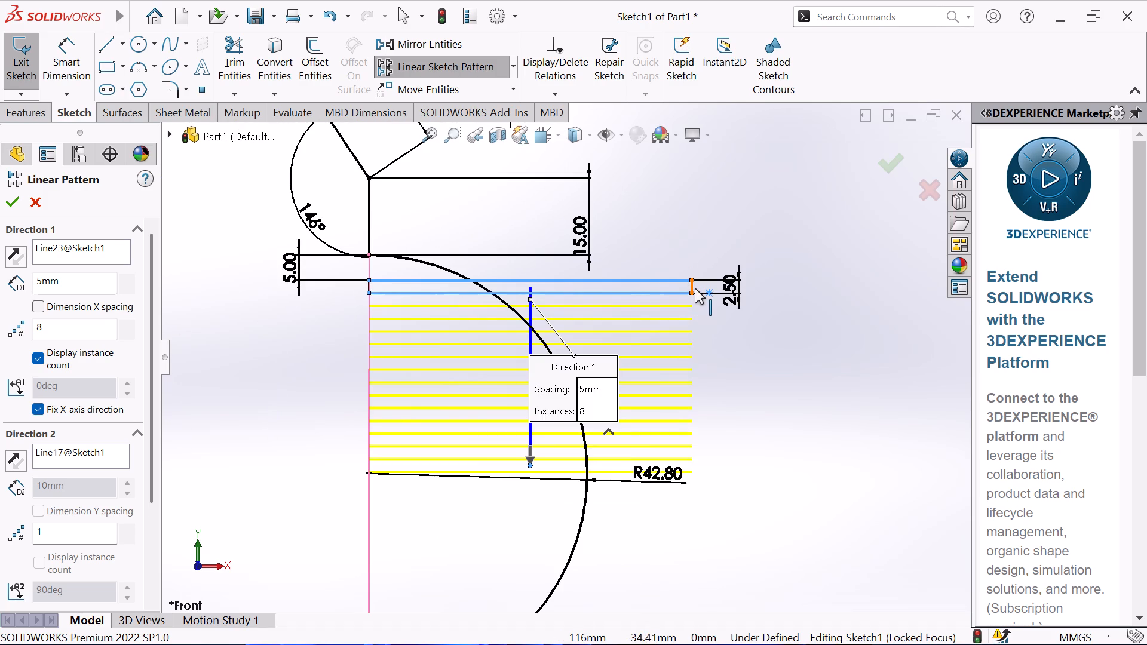
click(695, 288)
scroll(390, 288, down, 2)
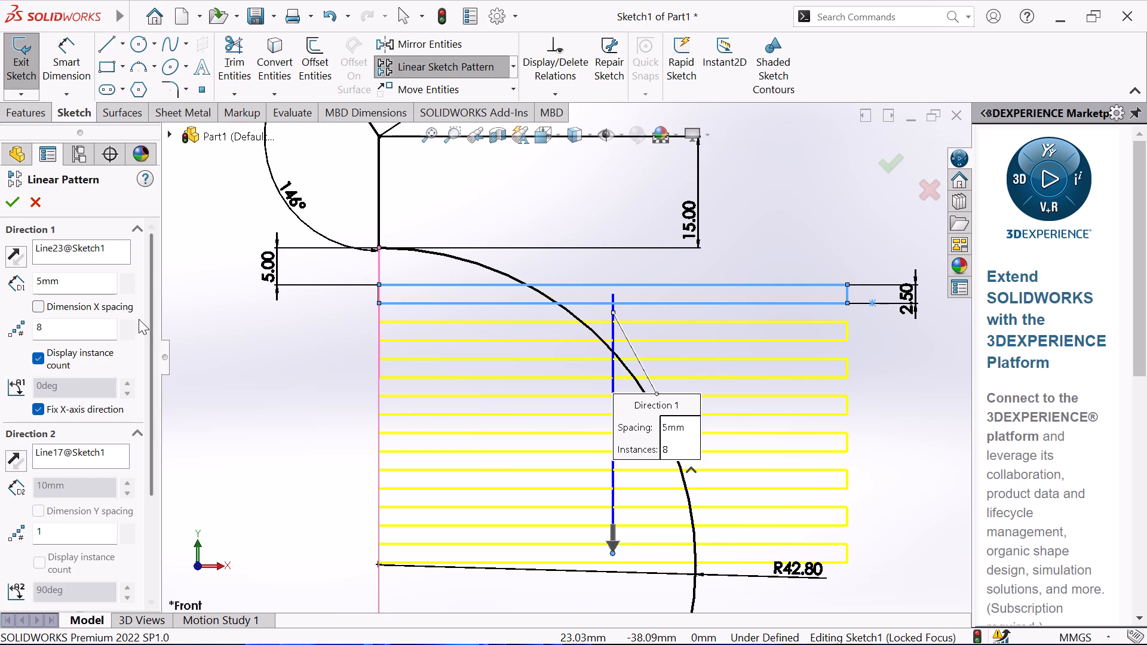
Set the strip pattern's spacing to 10 mm and apply the pattern.
double_click(96, 280)
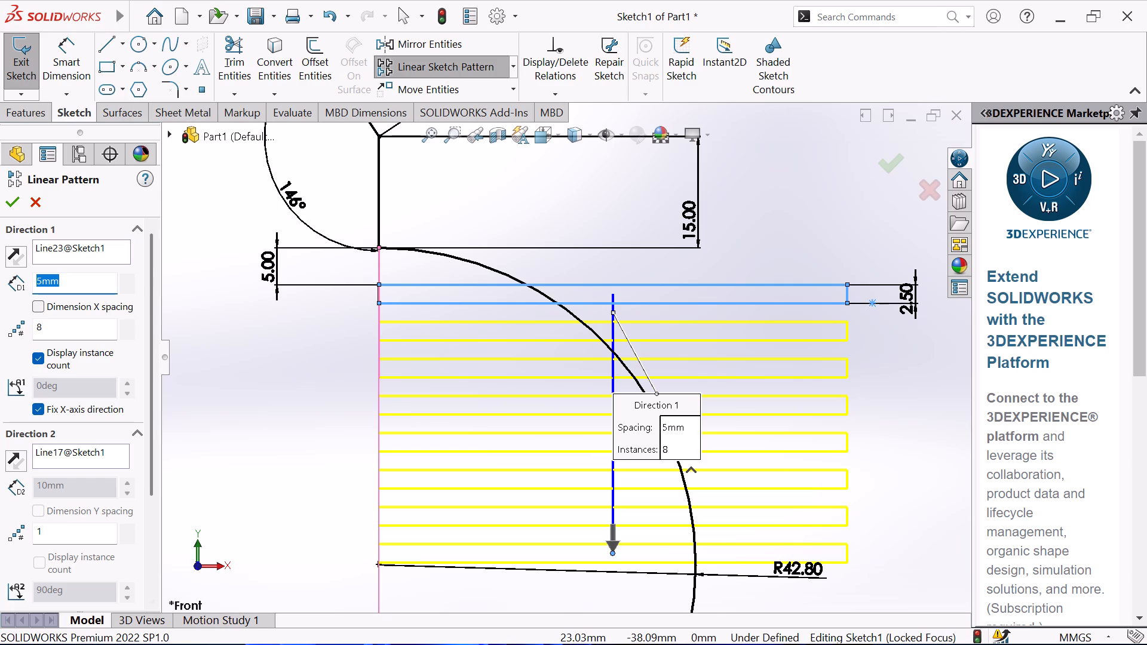
key(1)
key(0)
click(195, 277)
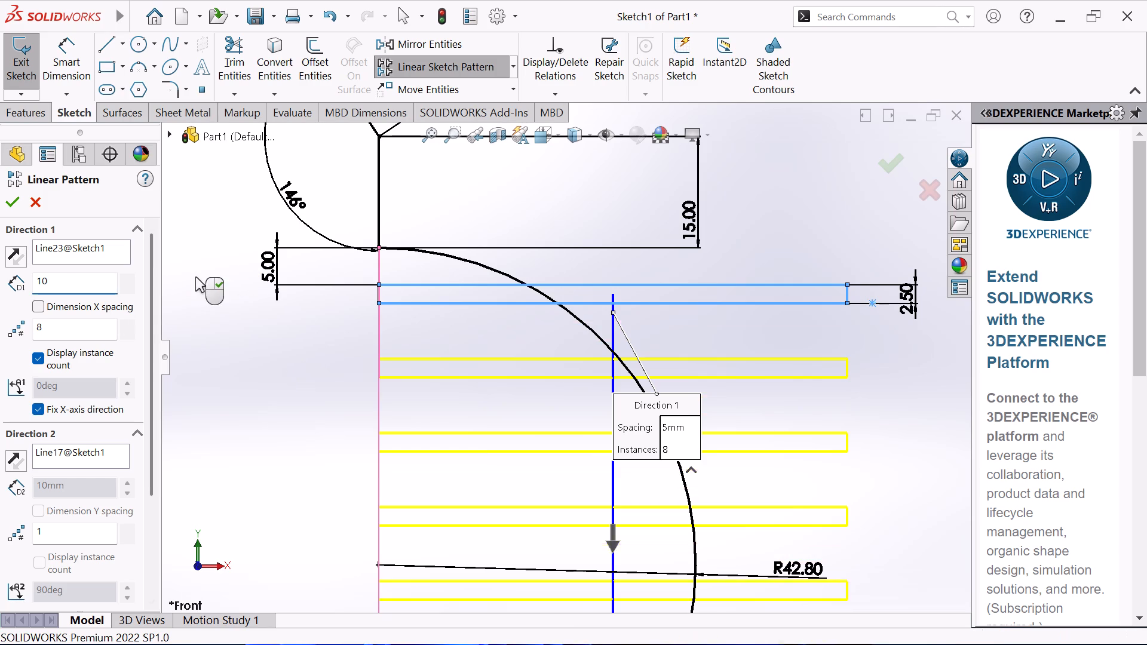
scroll(257, 300, up, 5)
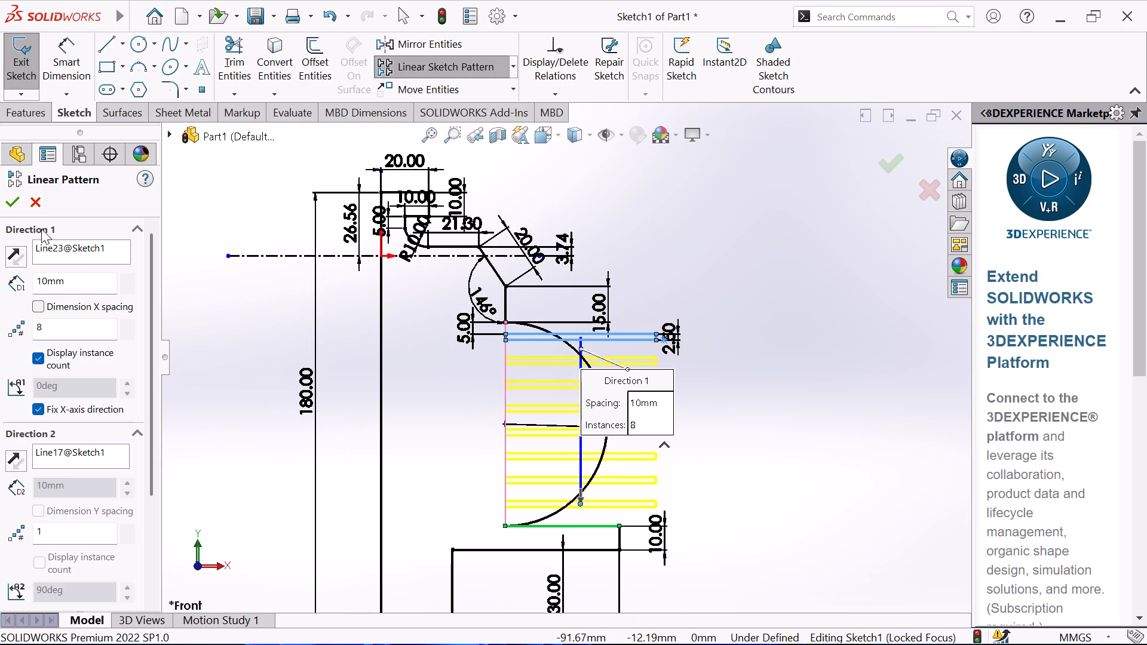
click(17, 203)
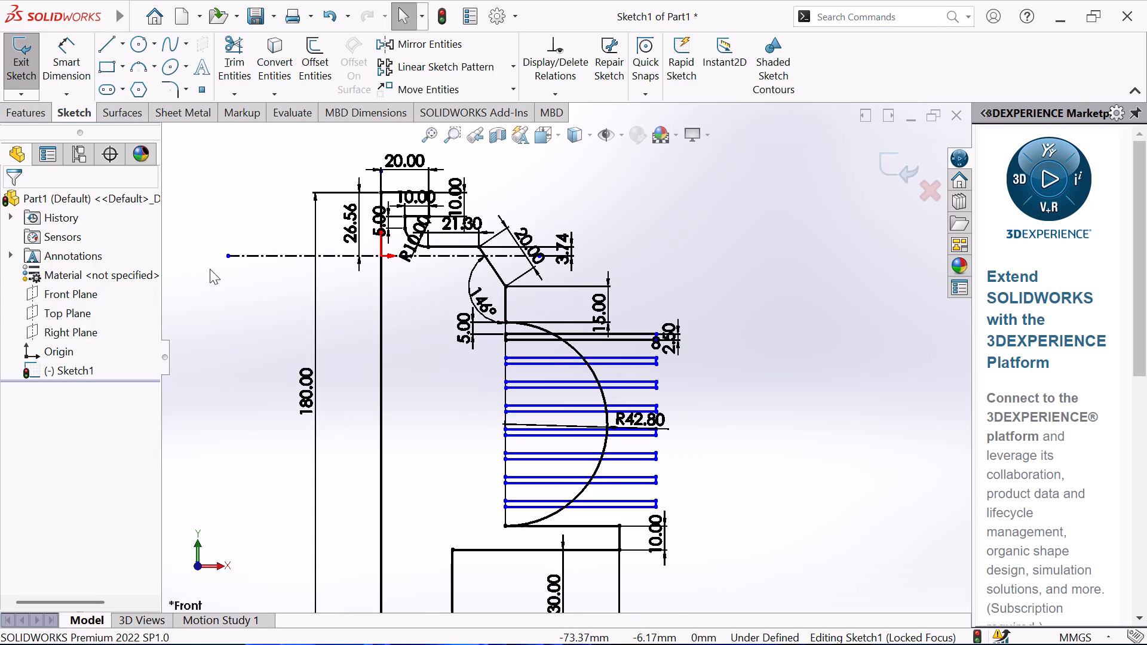
Dimension the vertical gap between the lower line of the second strip and the upper line of the third strip.
click(81, 55)
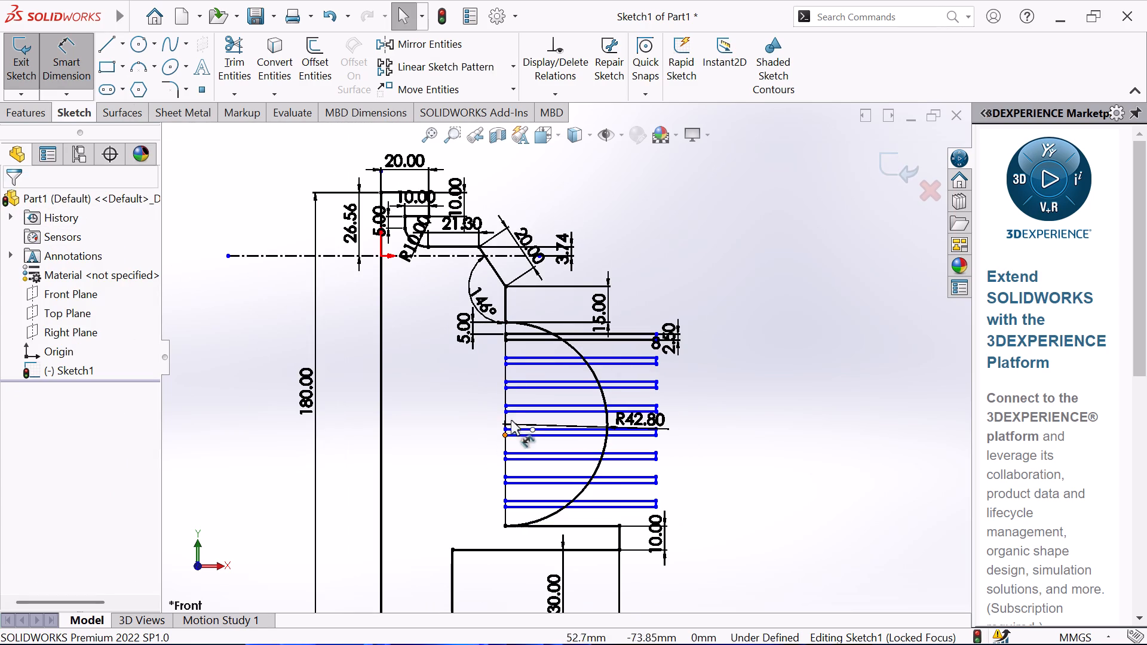
click(510, 366)
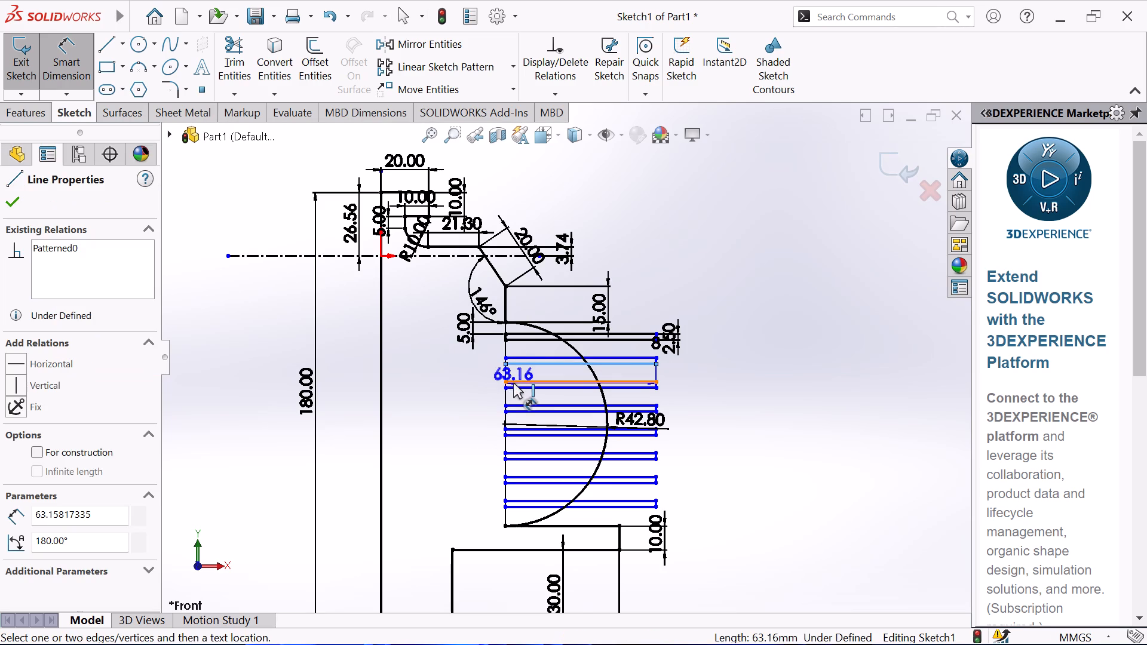
click(513, 383)
click(474, 372)
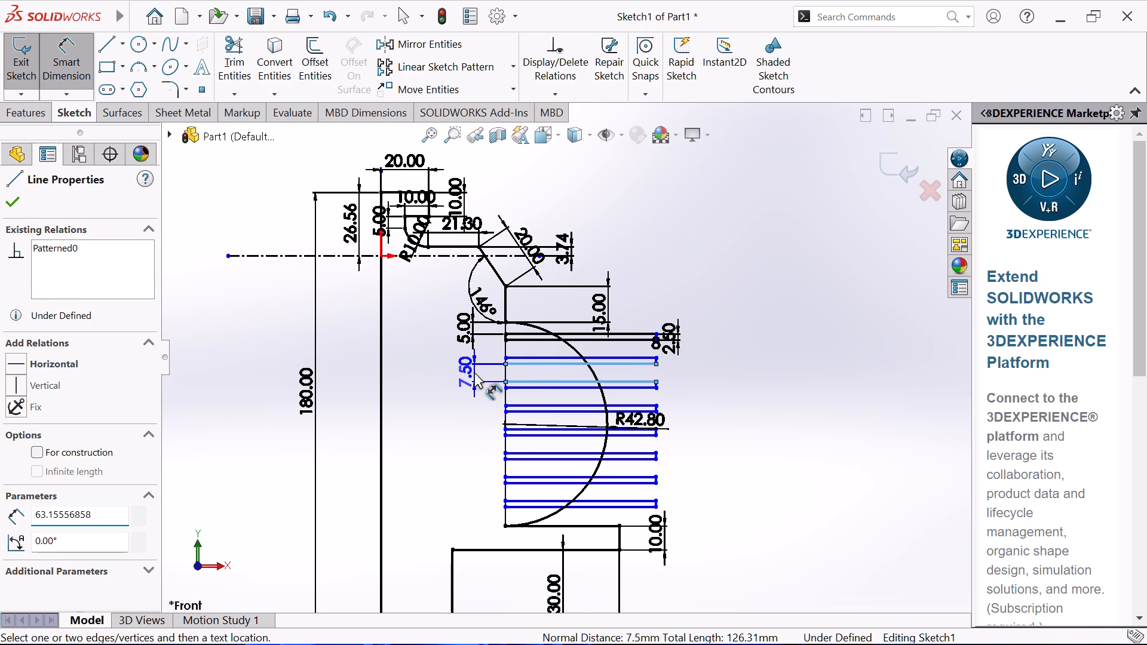
click(401, 352)
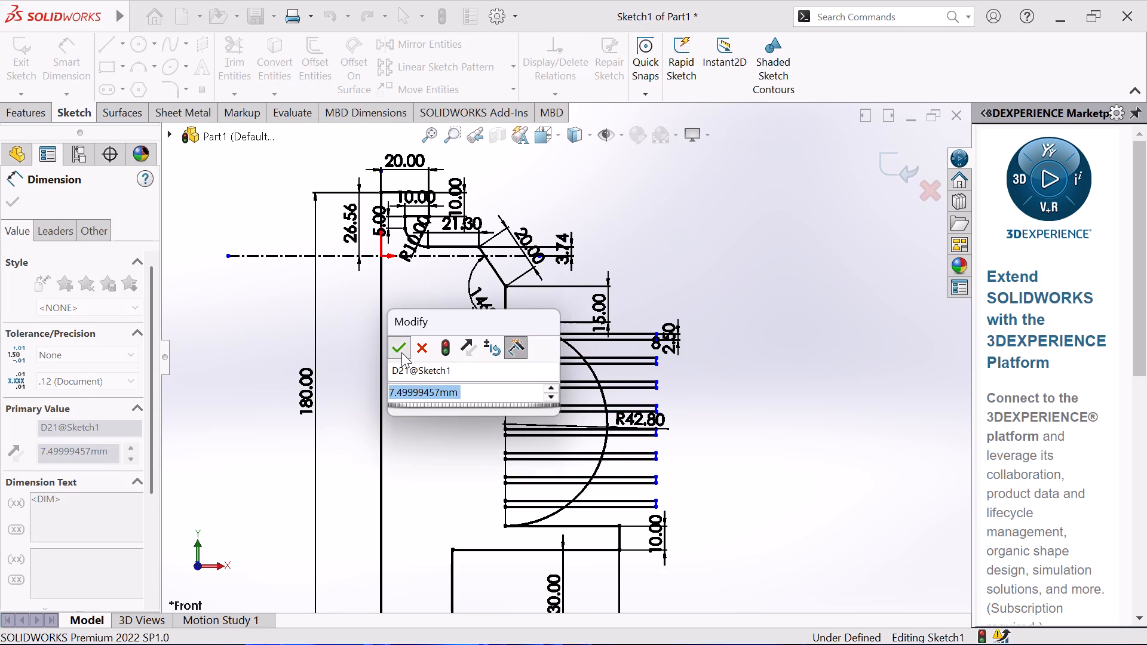
click(15, 196)
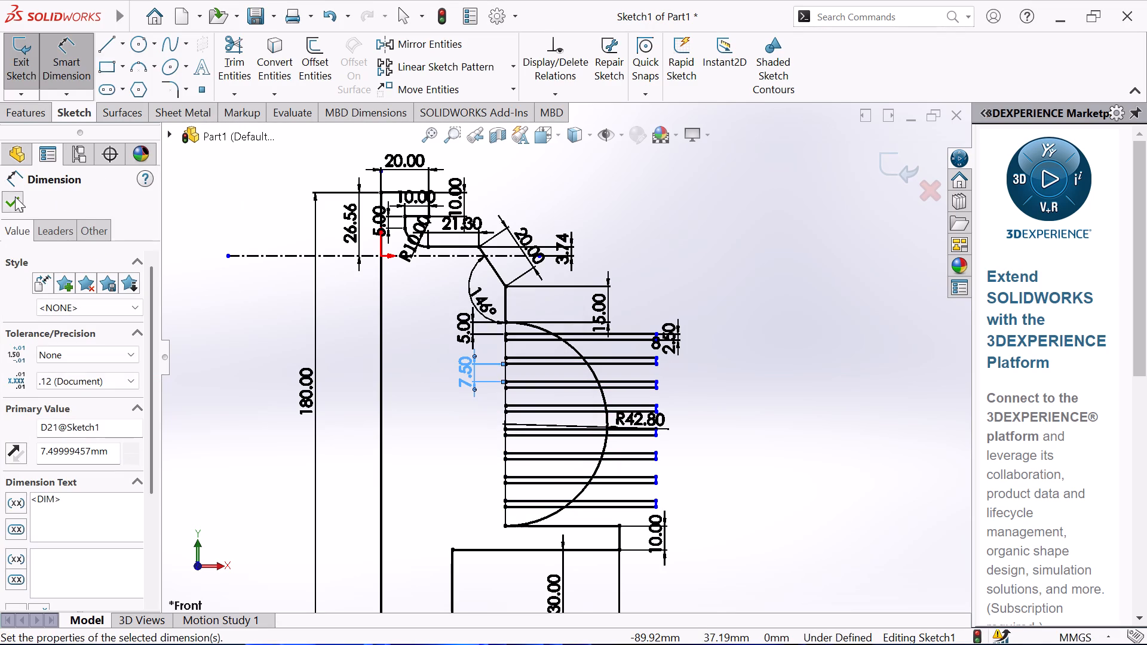
Trim the parts of the three uppermost strips' horizontal lines that extend outside the large arc, using Trim to closest.
click(229, 51)
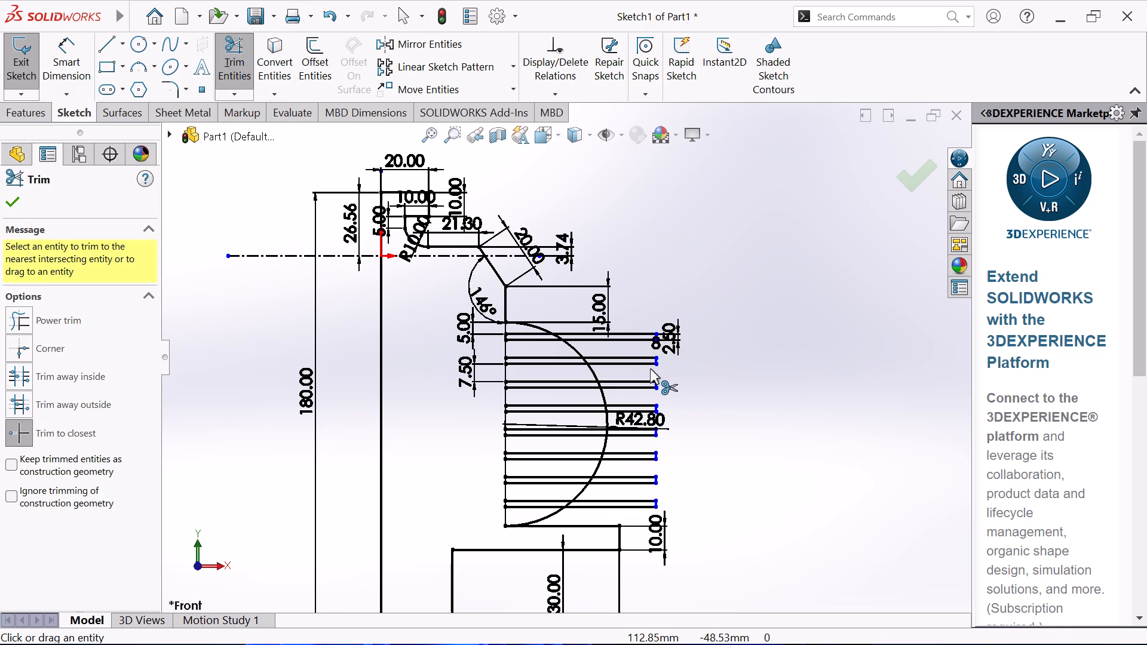
click(634, 365)
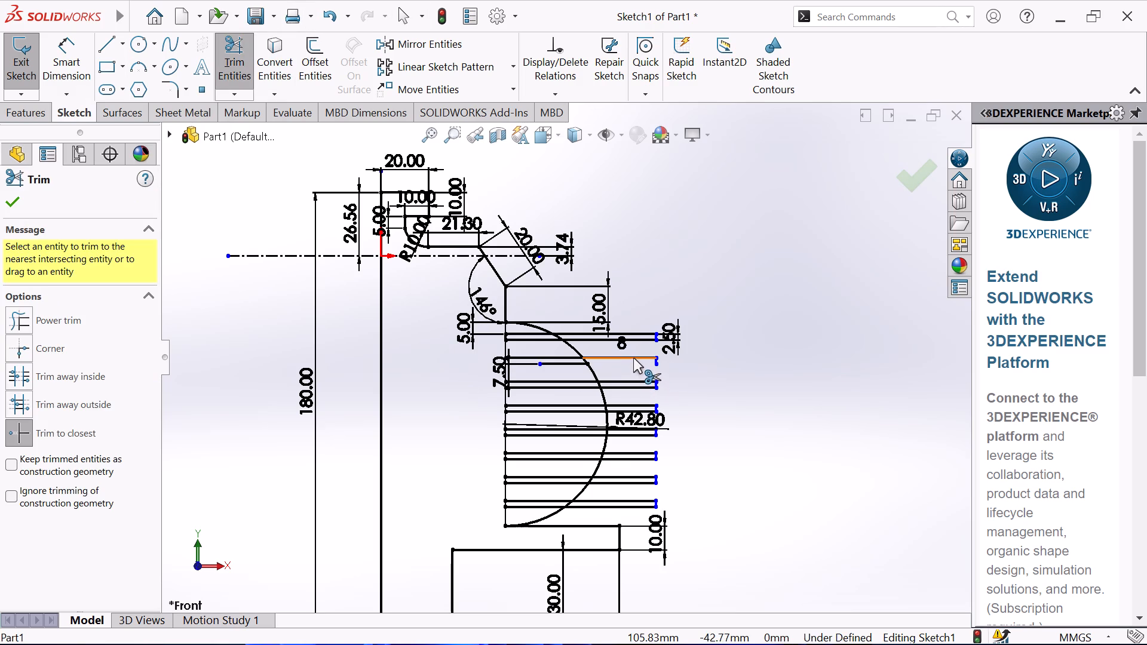
click(633, 357)
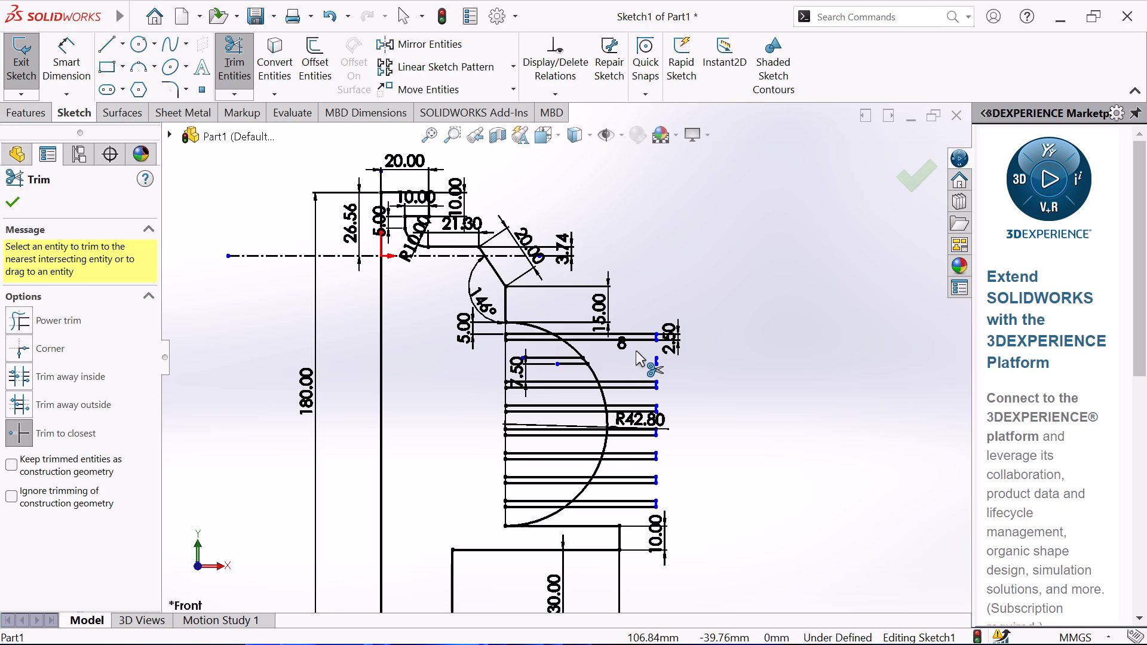
click(640, 339)
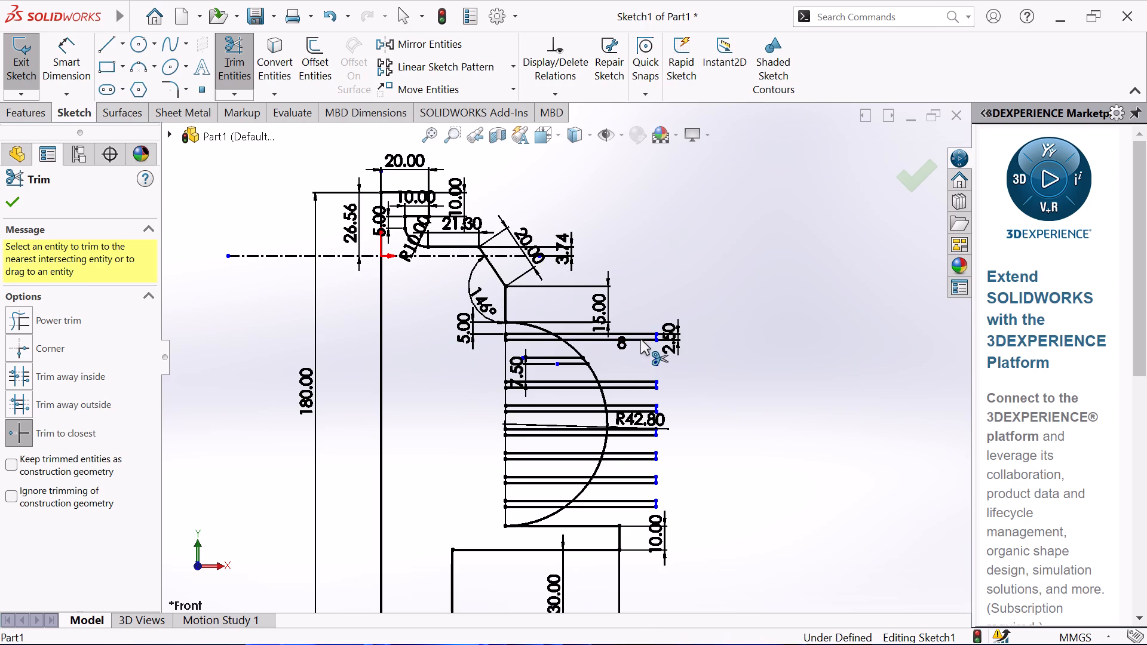
click(640, 333)
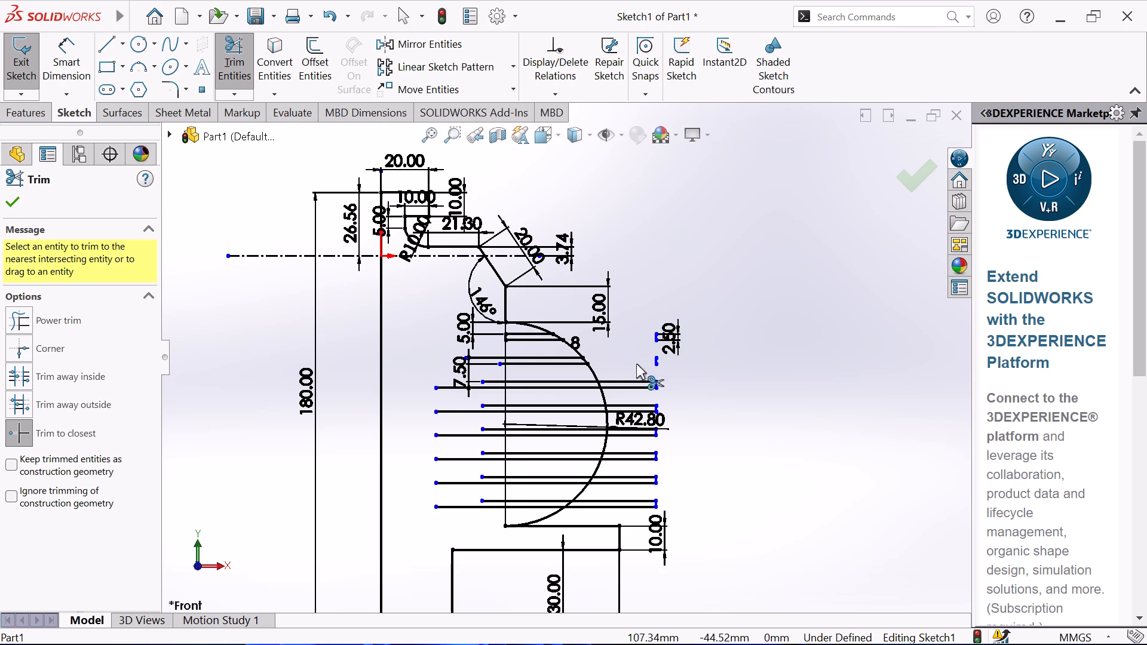
click(624, 379)
click(622, 391)
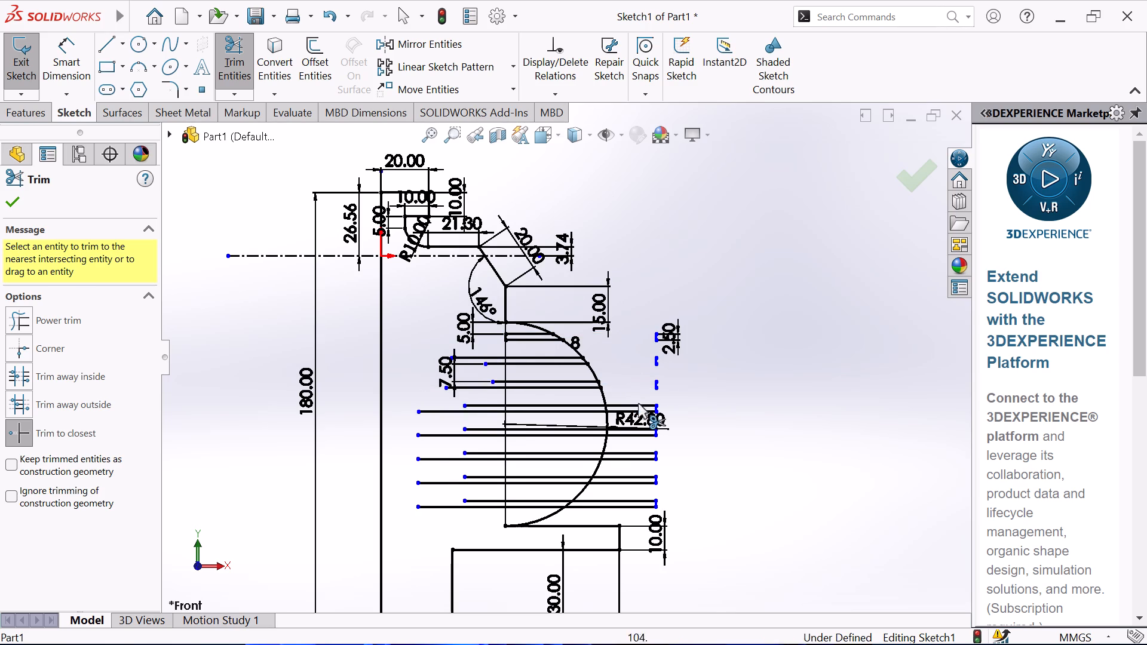
Trim the parts of the four lowest strips' horizontal lines that extend outside the large arc.
click(630, 428)
click(630, 434)
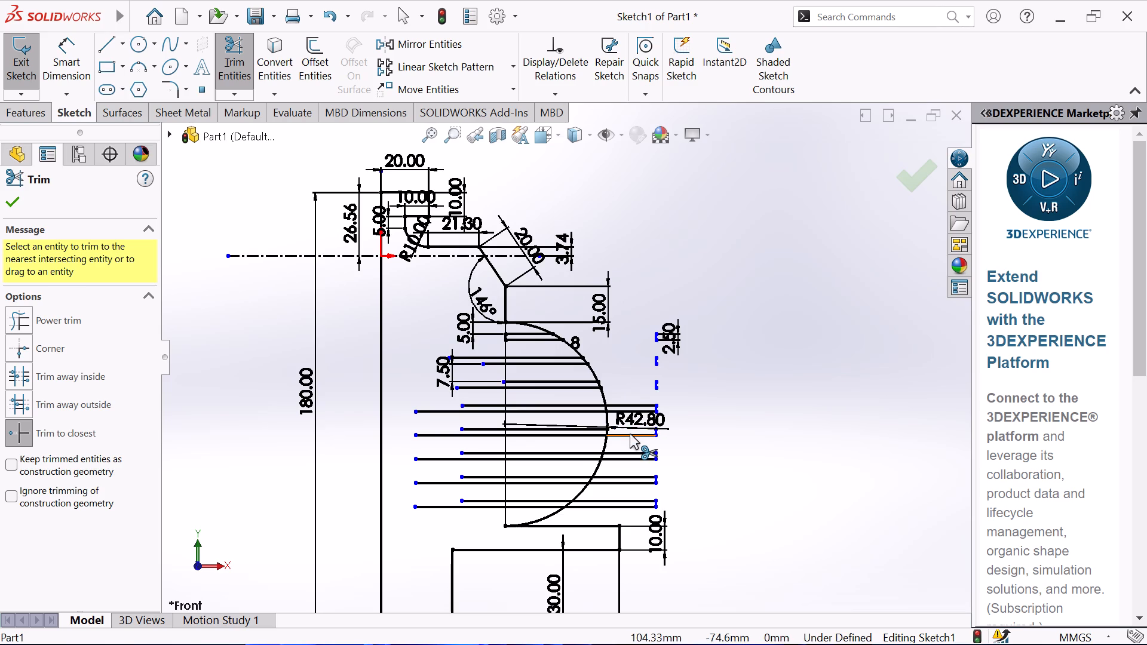
click(631, 452)
click(631, 460)
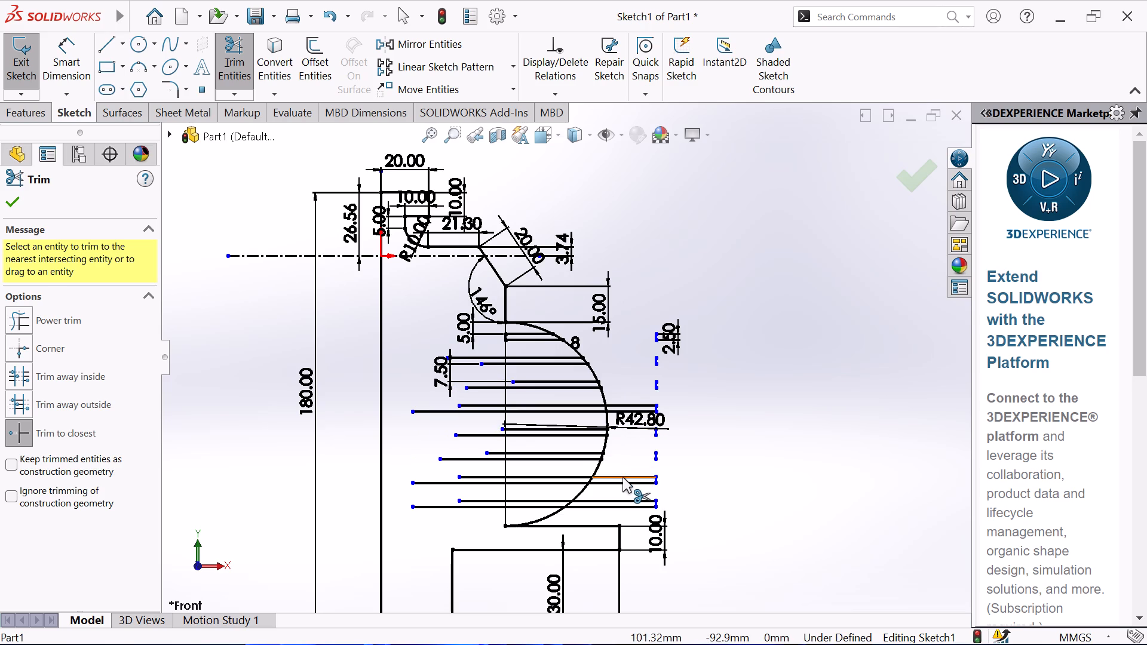
click(622, 477)
click(622, 482)
click(620, 500)
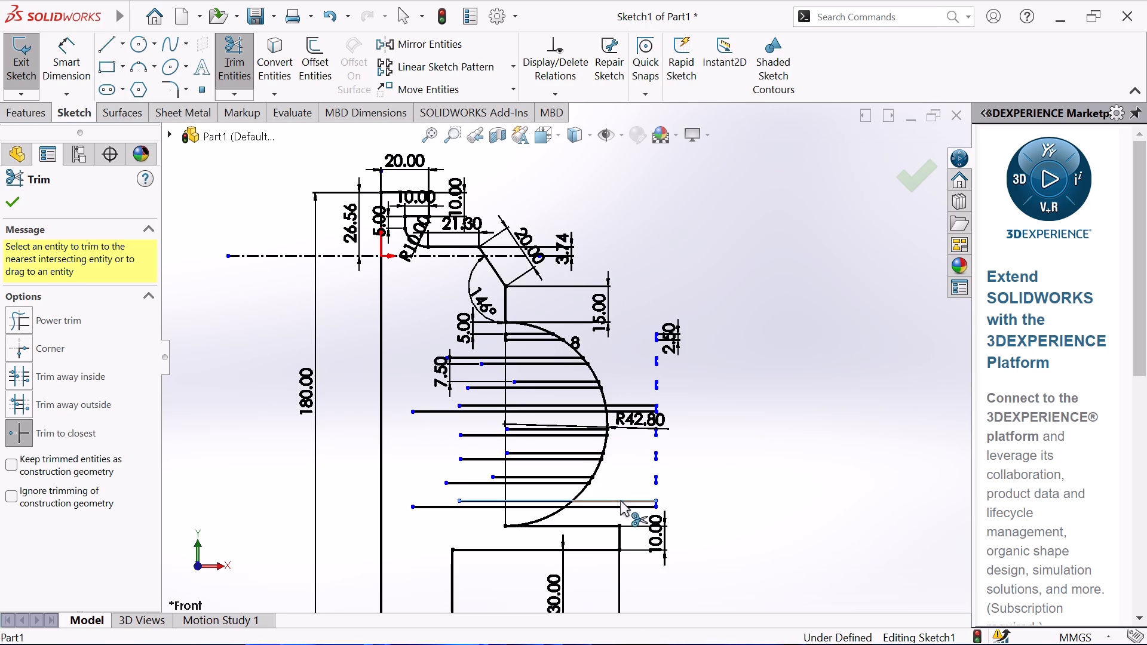
click(618, 510)
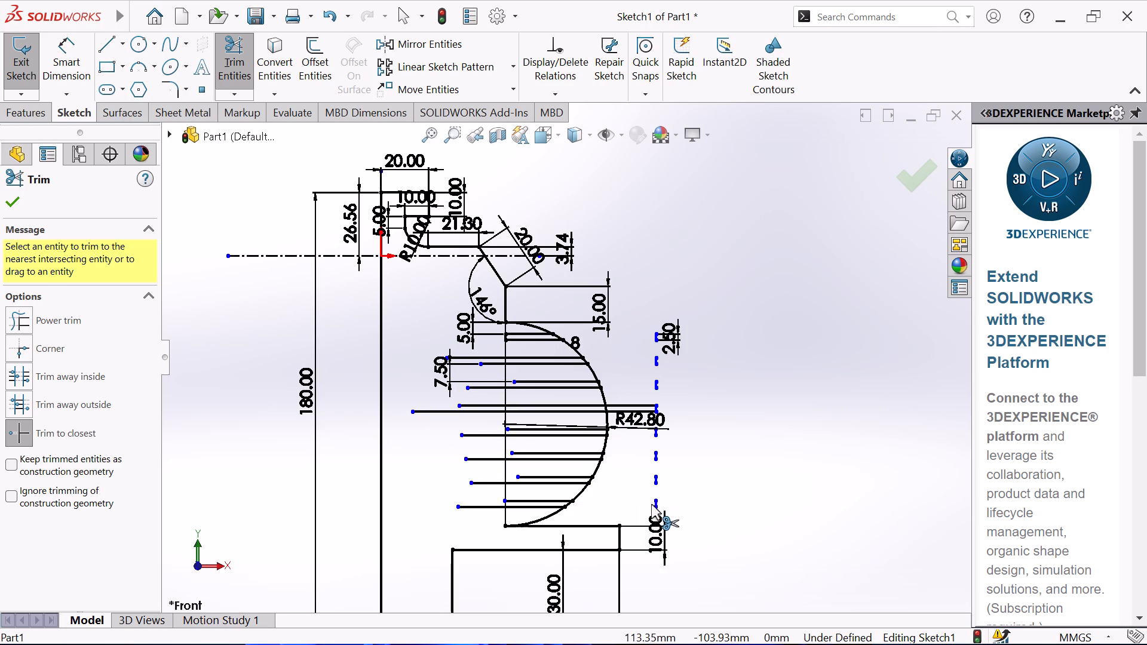
Trim away the leftover short vertical end lines of the four lowest strips outside the large arc.
click(657, 508)
click(655, 477)
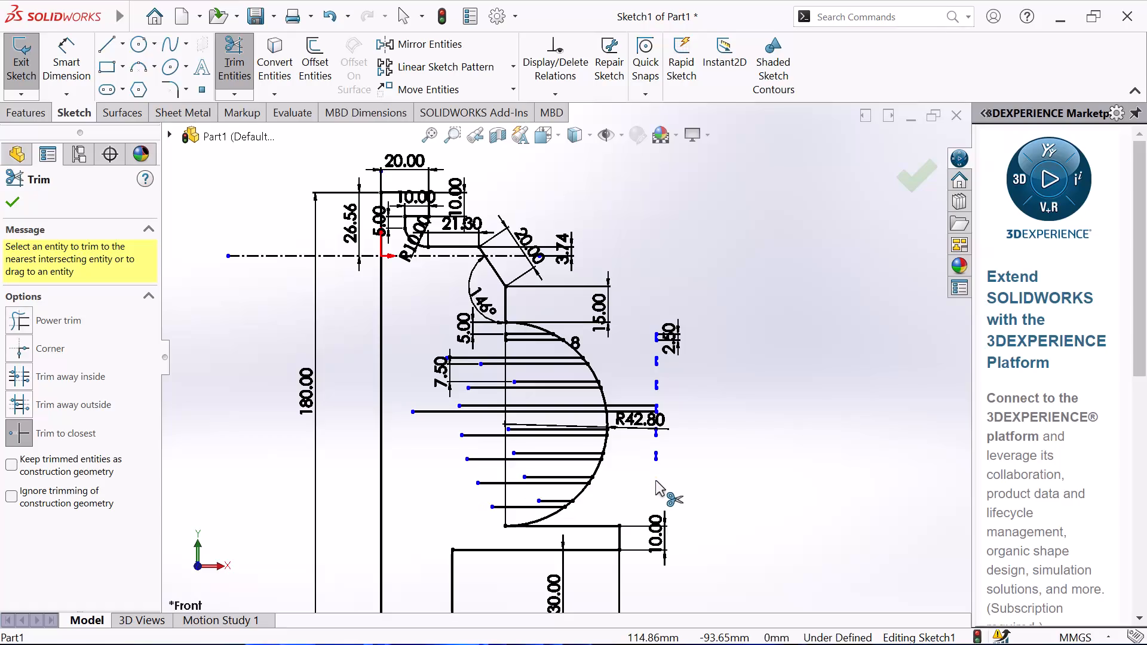
click(660, 458)
click(657, 456)
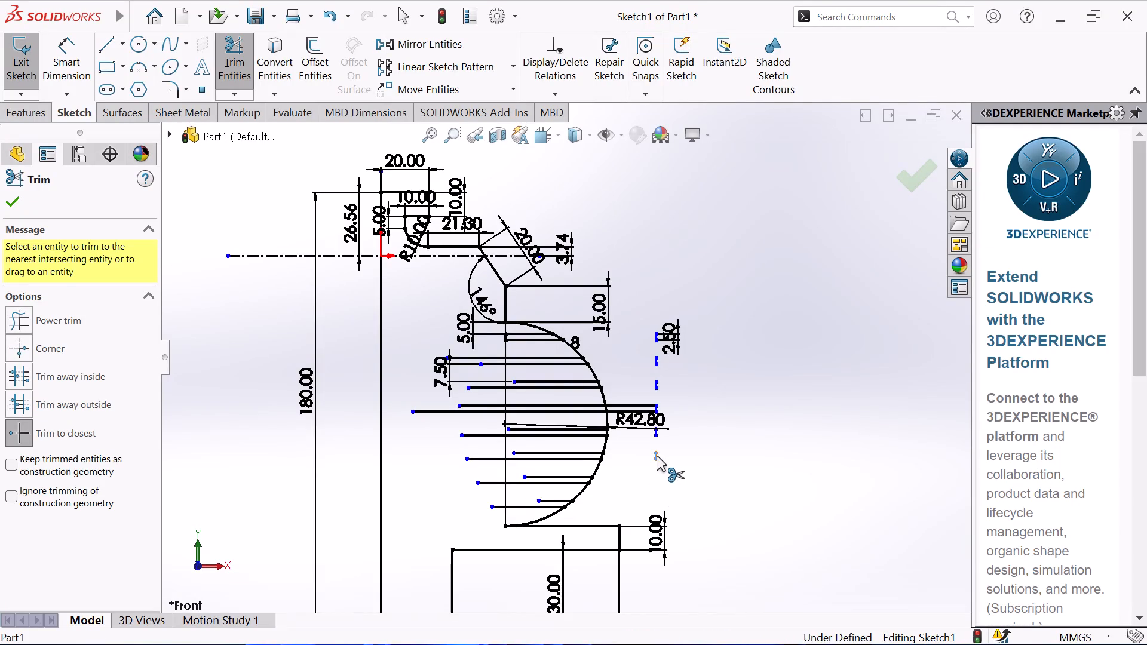
click(655, 434)
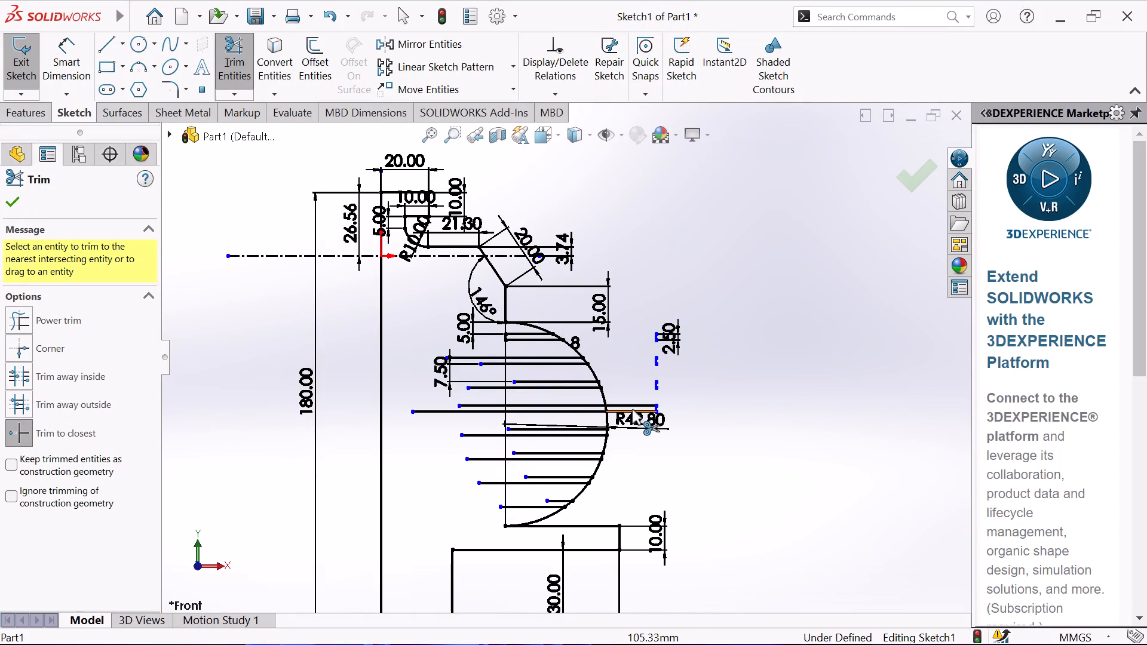
Trim the fourth strip's lines outside the large arc and remove the leftover short vertical end lines of the four uppermost strips.
click(632, 404)
click(631, 410)
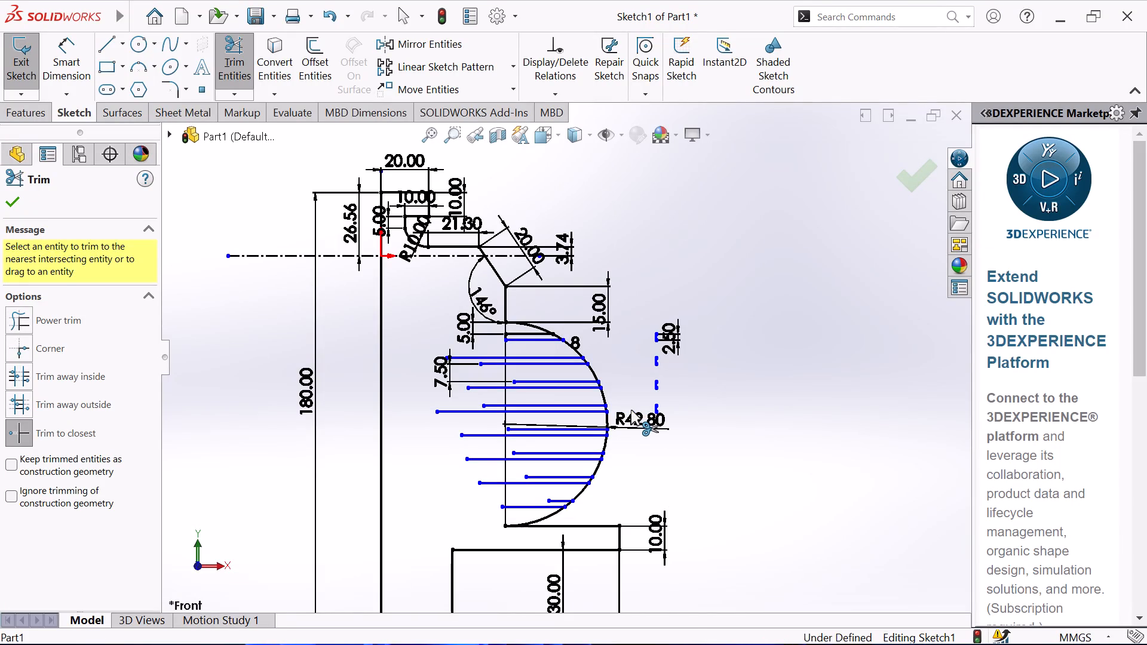
click(656, 406)
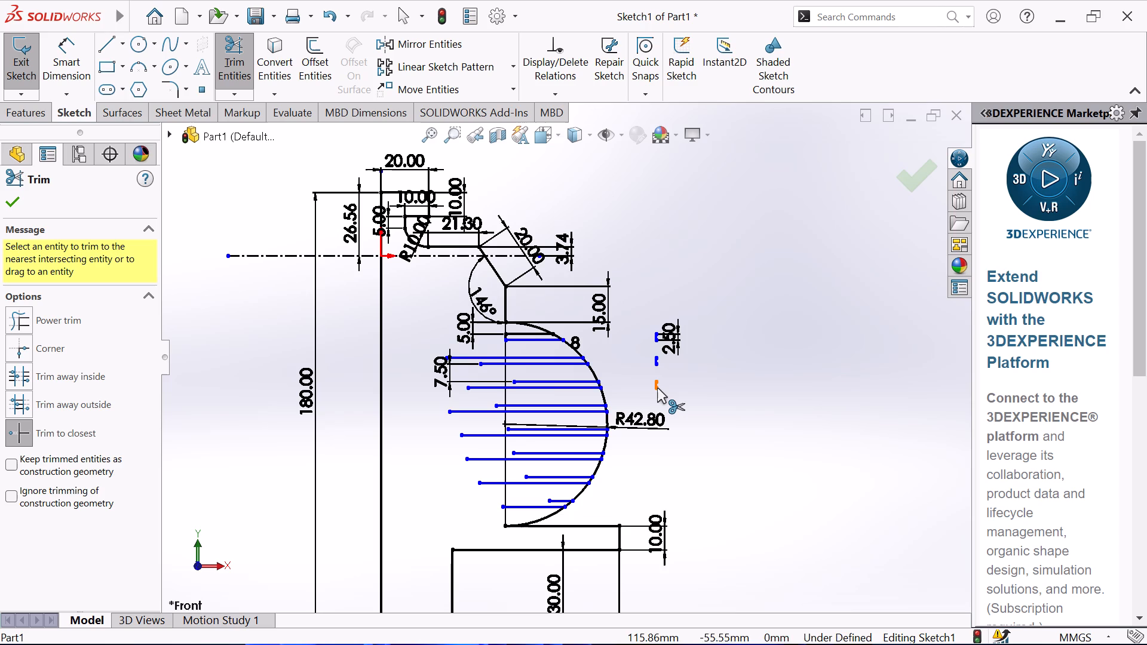
click(657, 388)
click(660, 361)
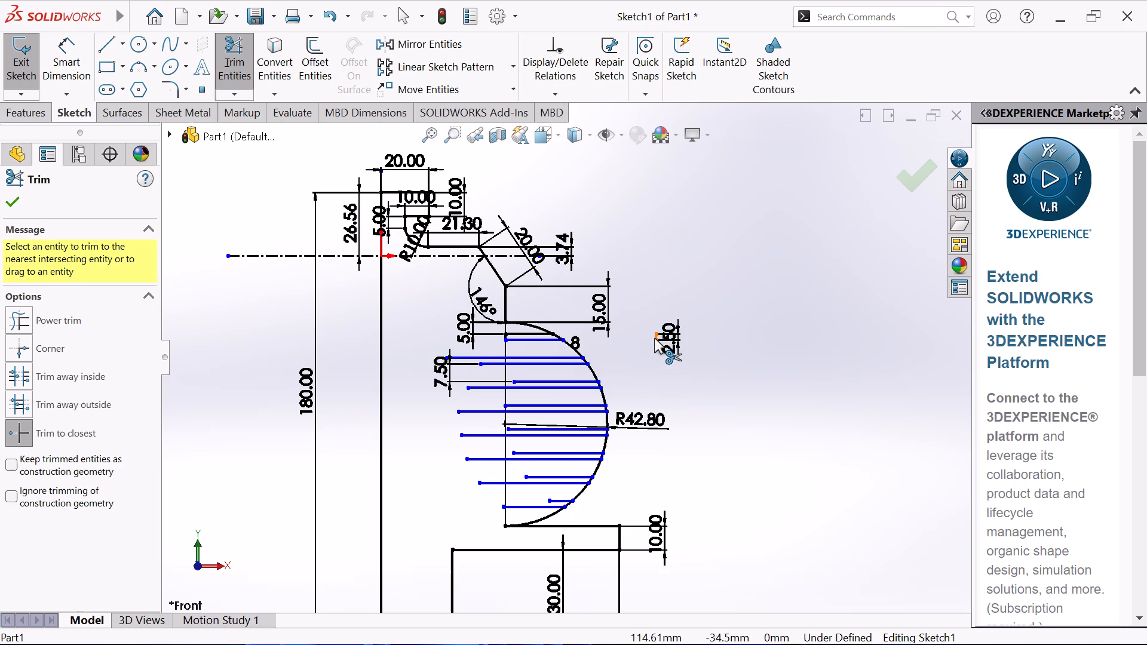
click(654, 338)
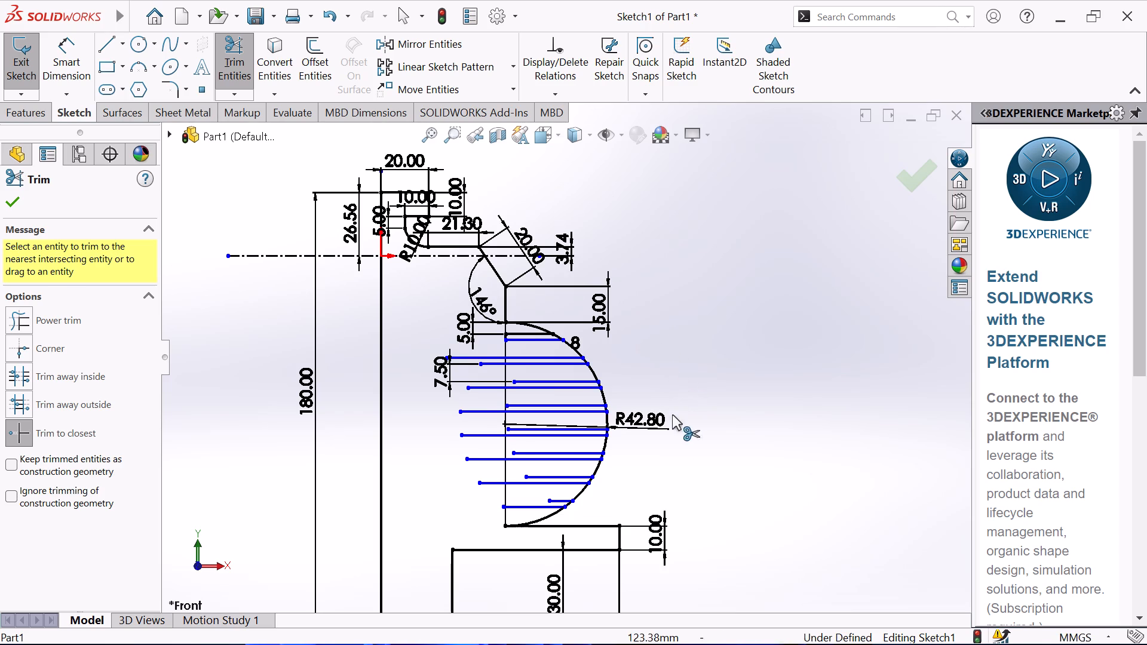
Trim away the large arc's segments between neighbouring strips, above the first strip and below the last strip.
click(604, 444)
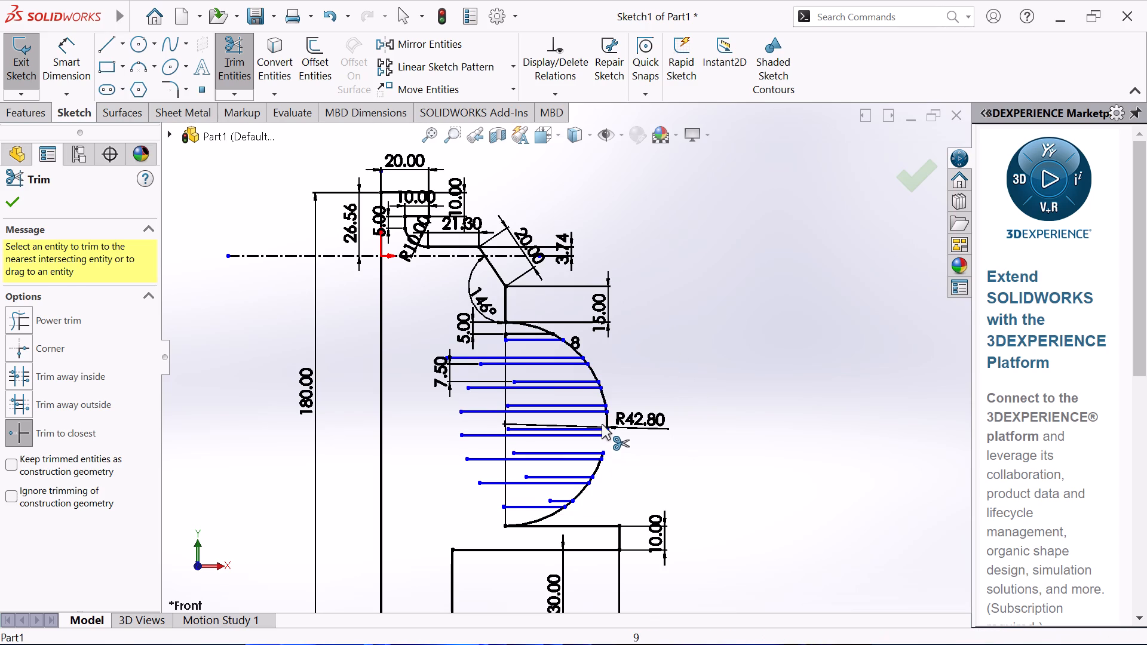
click(608, 422)
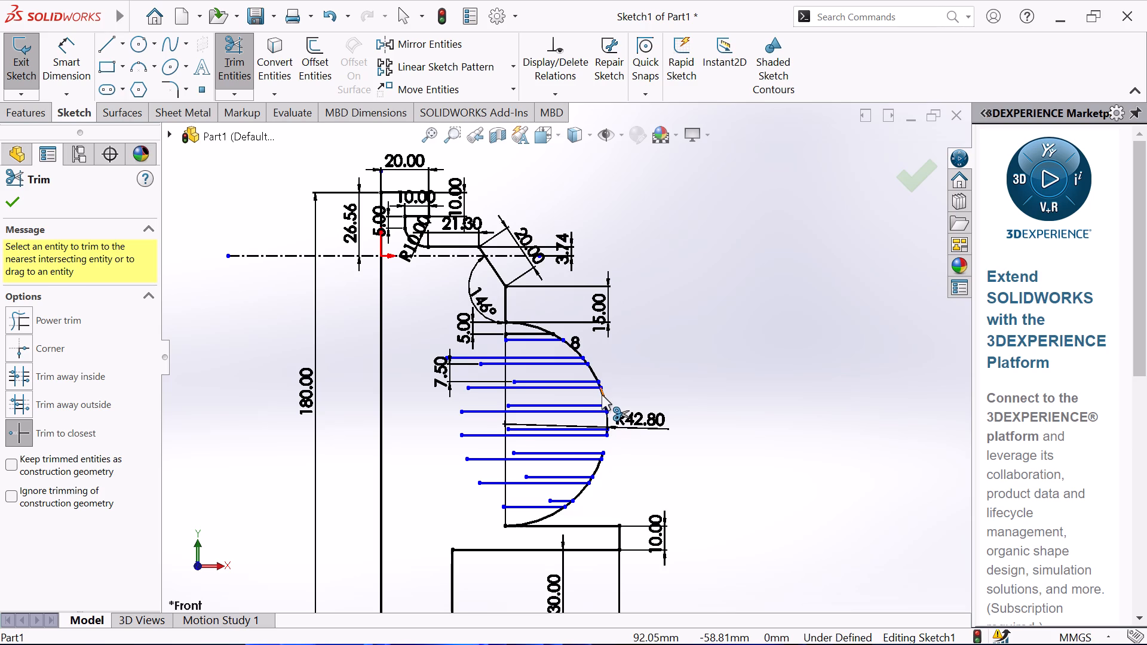
click(603, 395)
click(594, 374)
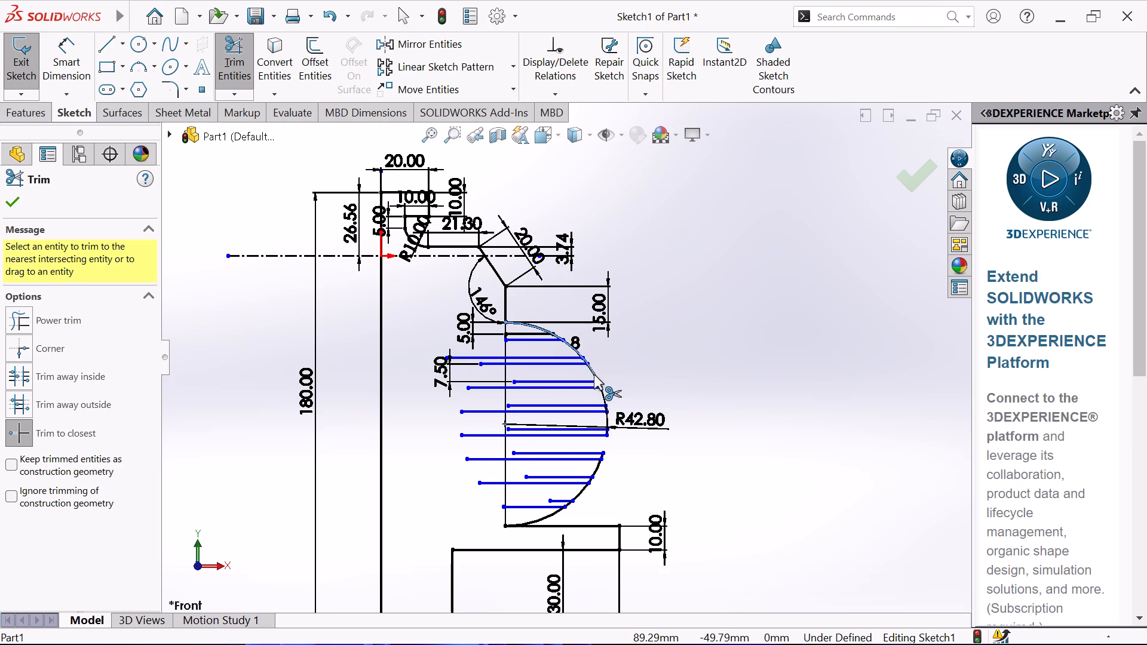
click(578, 352)
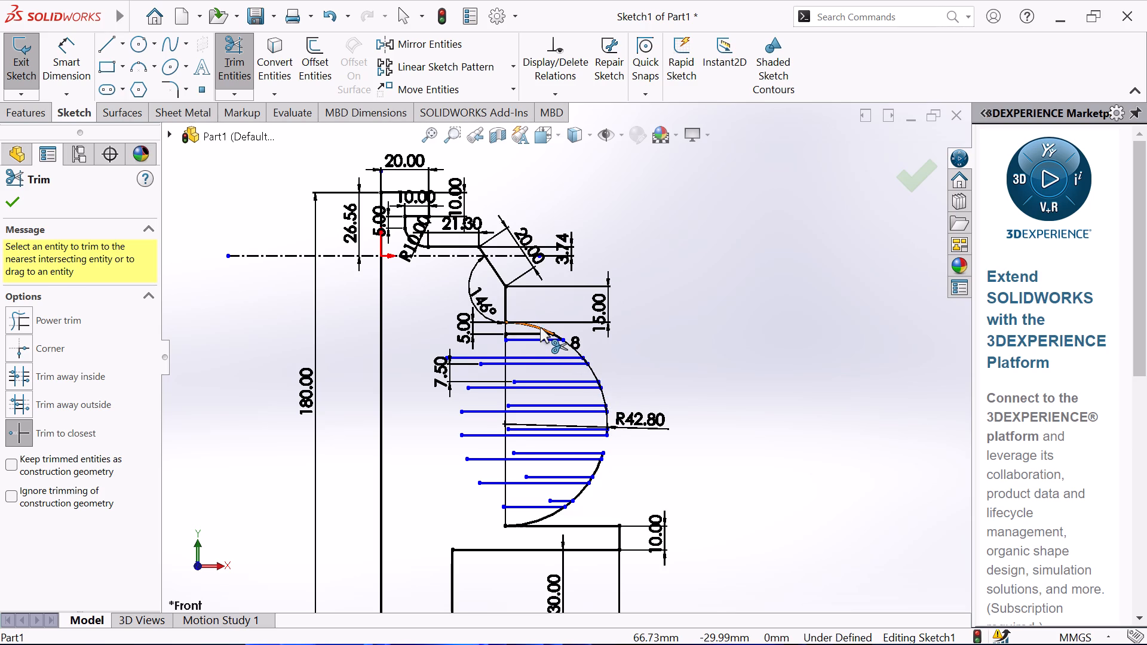
click(540, 327)
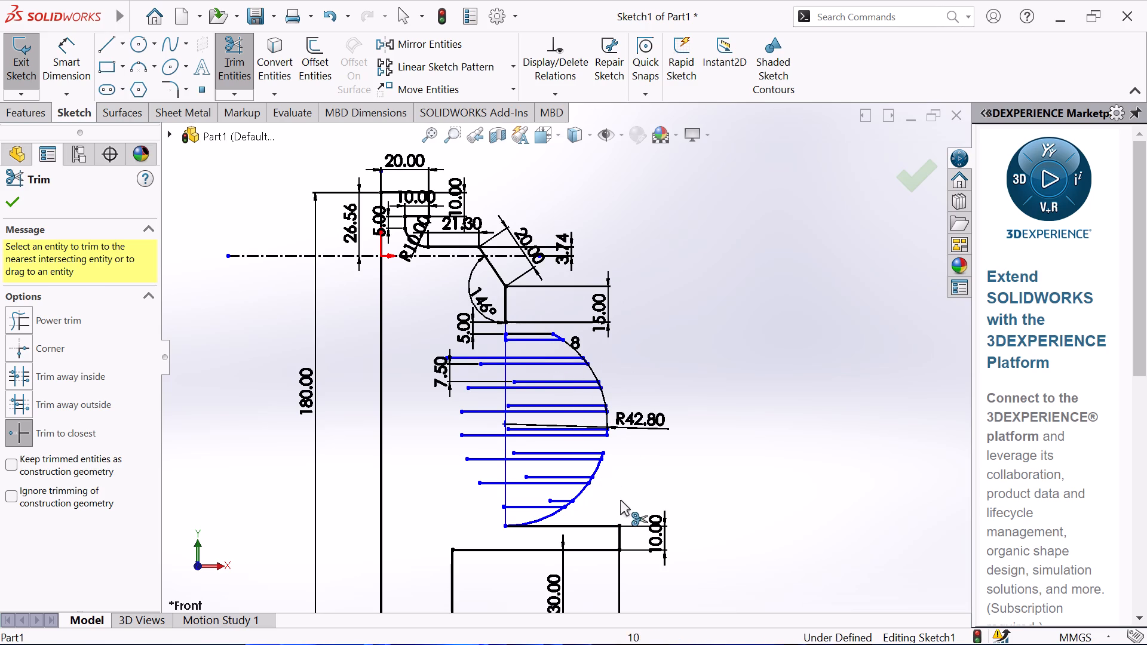
click(578, 494)
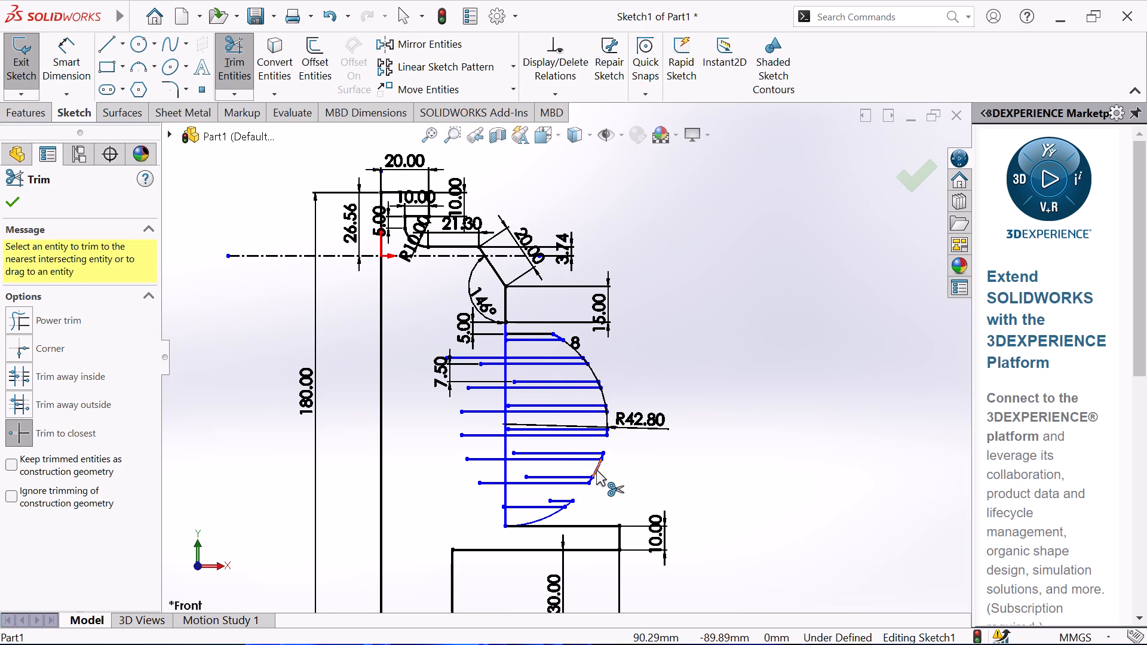
click(596, 470)
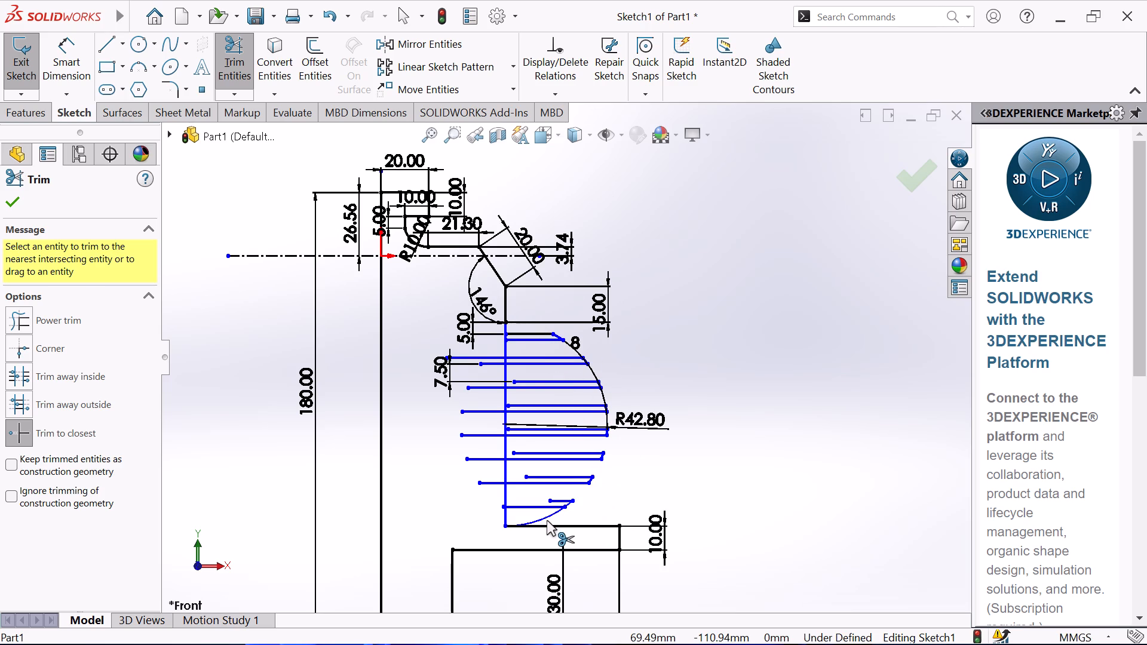
click(547, 515)
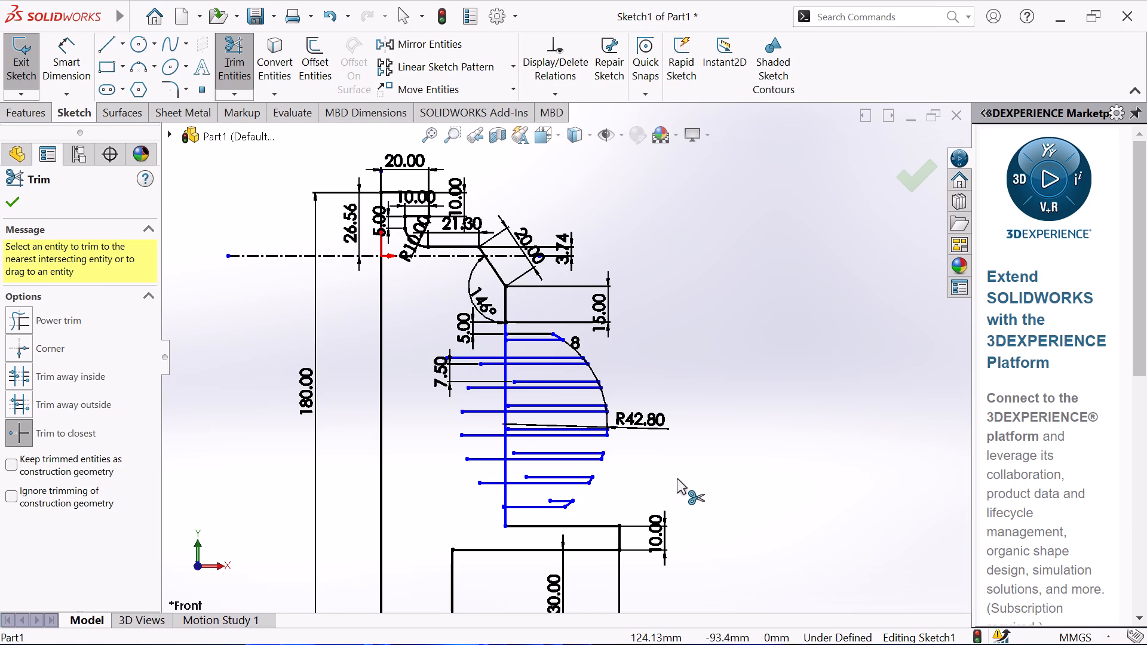
click(605, 398)
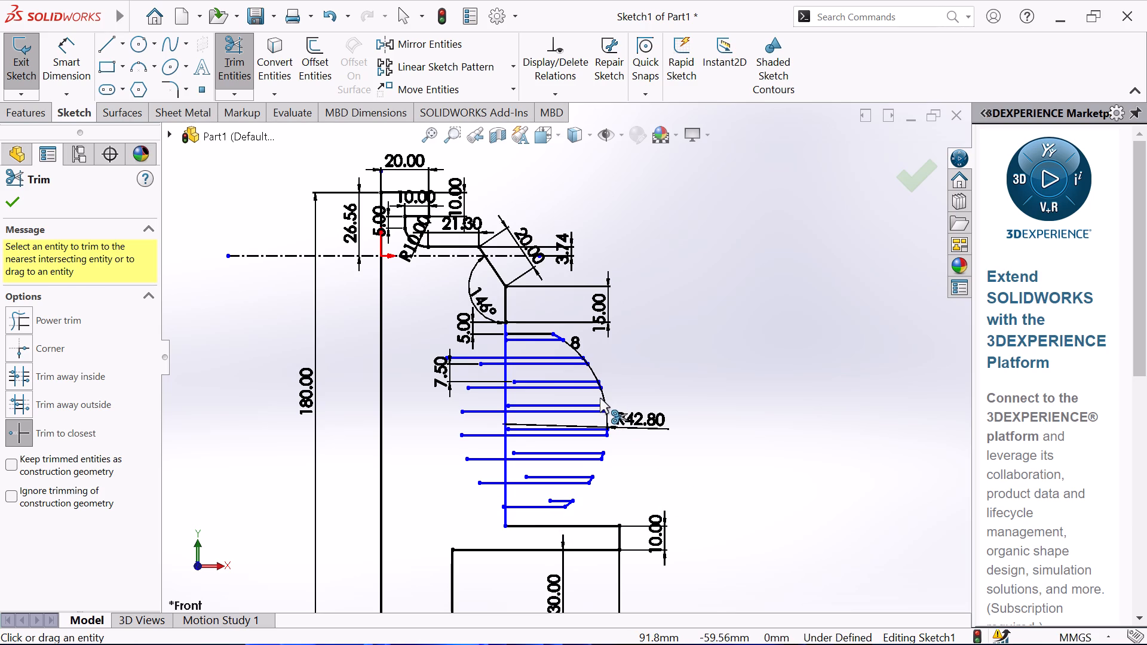
right_click(671, 395)
click(713, 449)
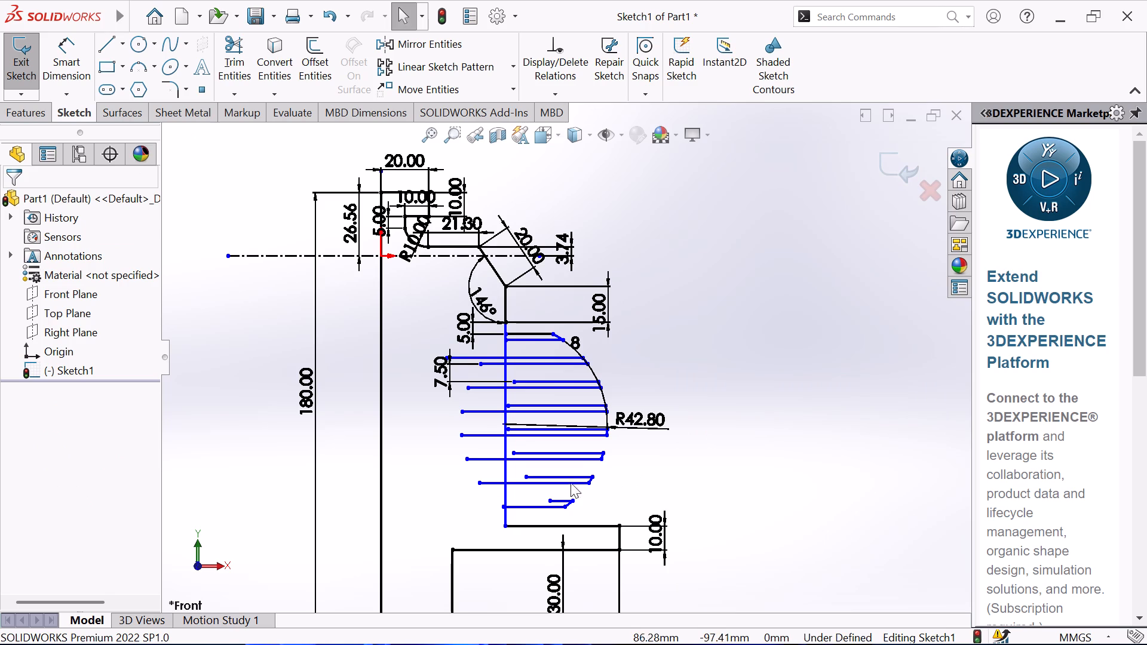
Stretch the inner ends of the two lowest strips' upper lines to reach the vertical line at the arc's base.
click(545, 500)
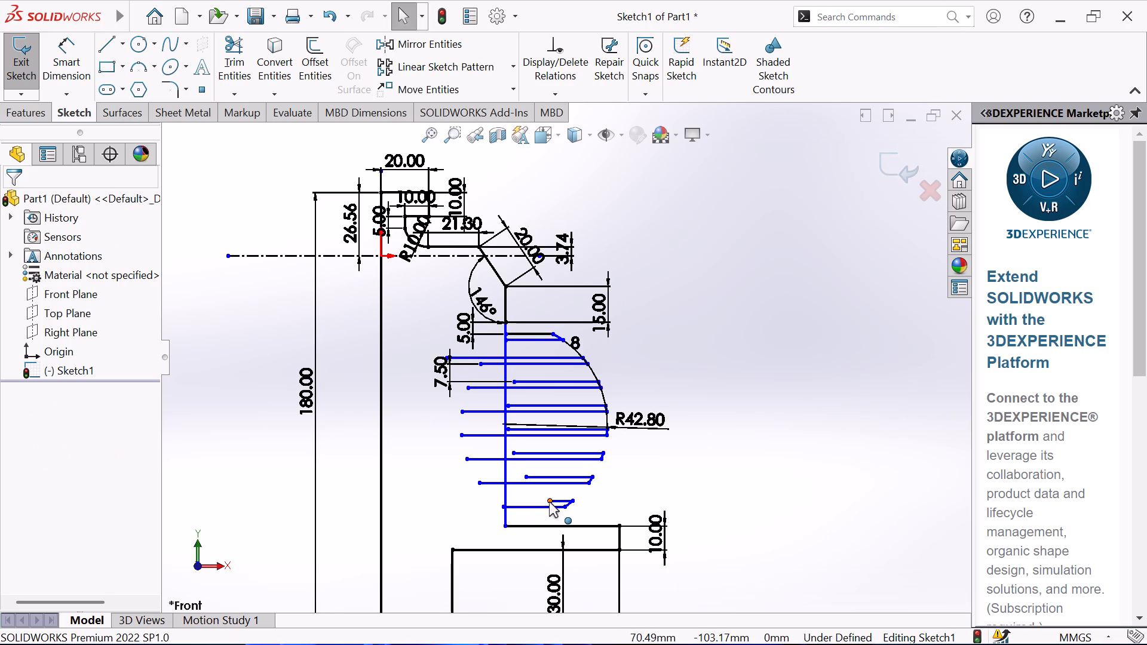
drag(549, 502, 490, 502)
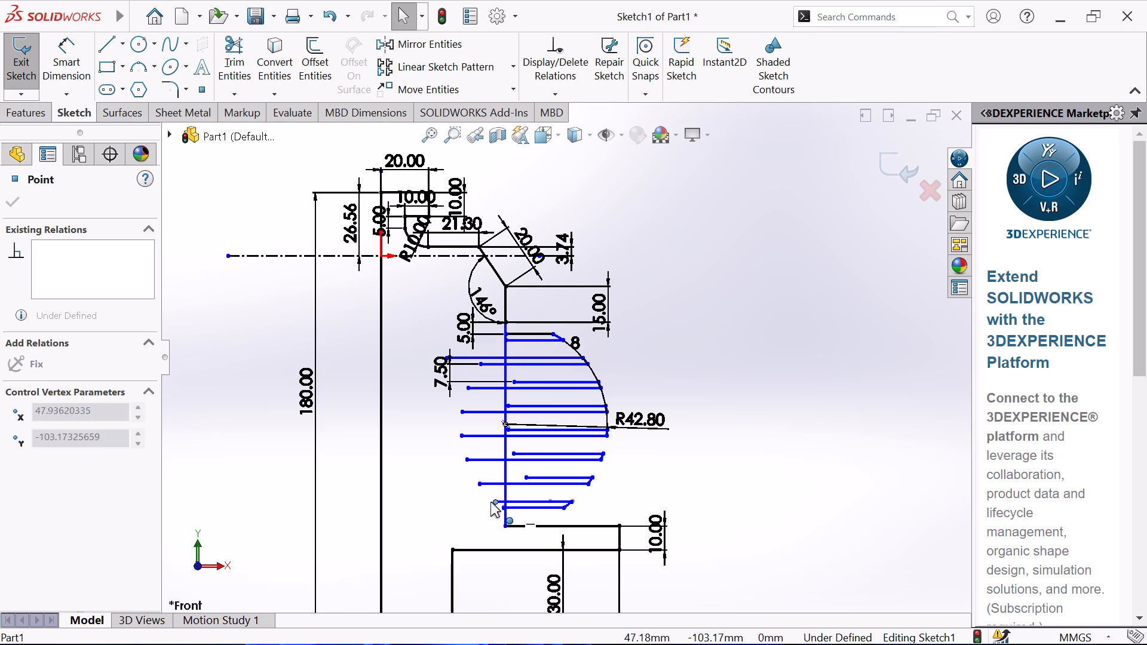
drag(490, 502, 490, 502)
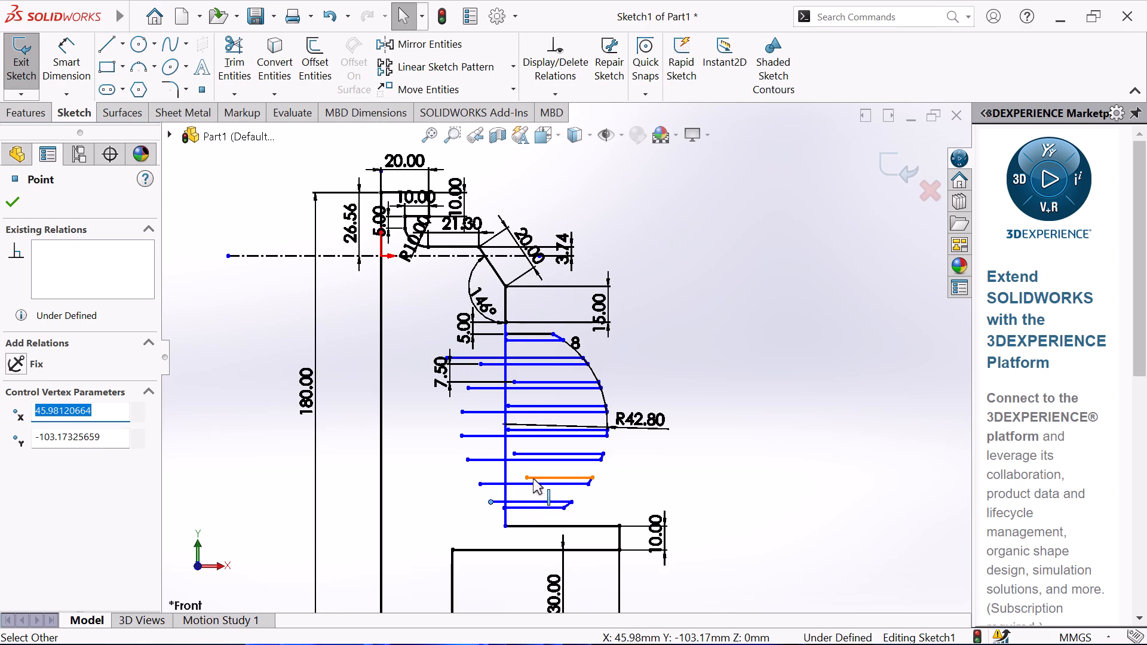
drag(527, 478, 512, 481)
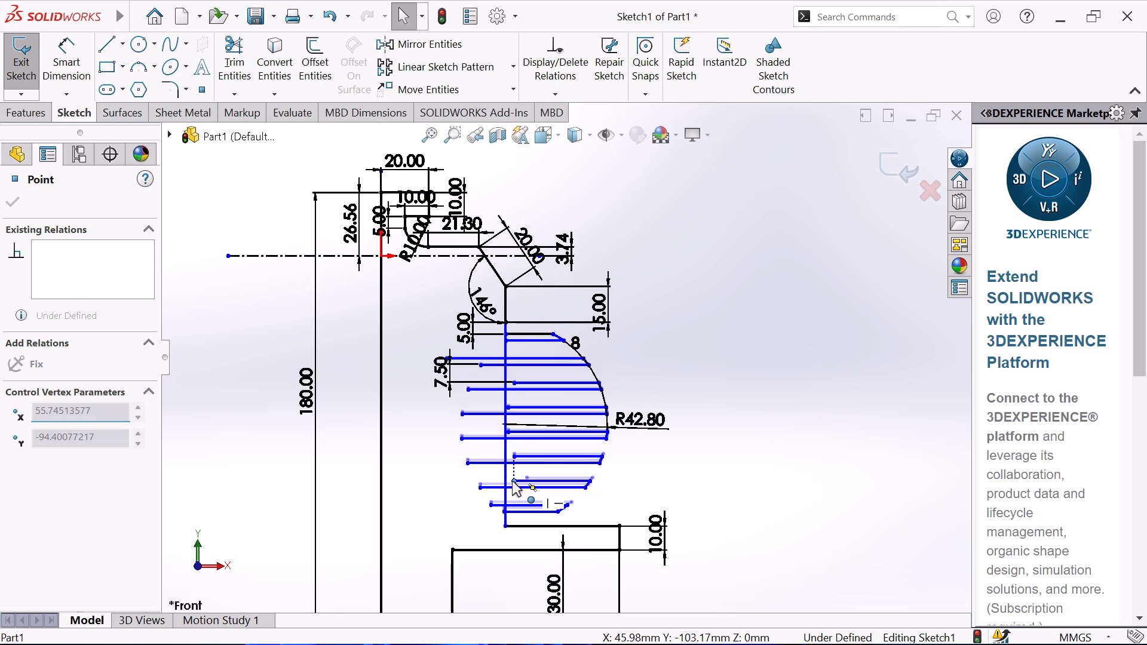
drag(512, 481, 509, 478)
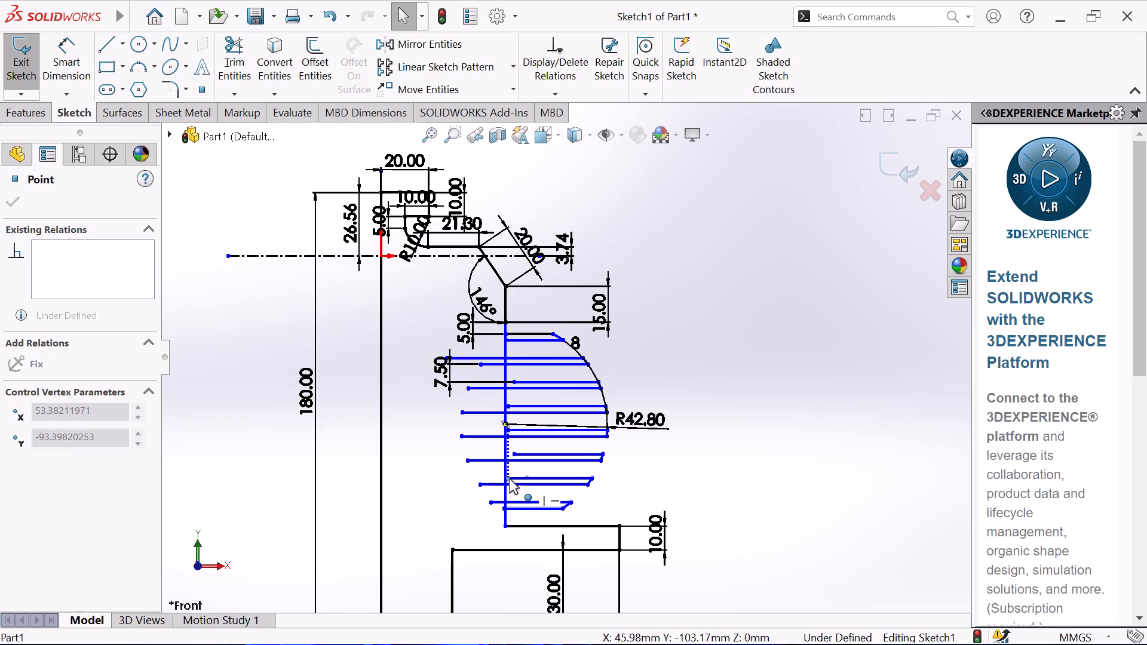
drag(509, 478, 505, 478)
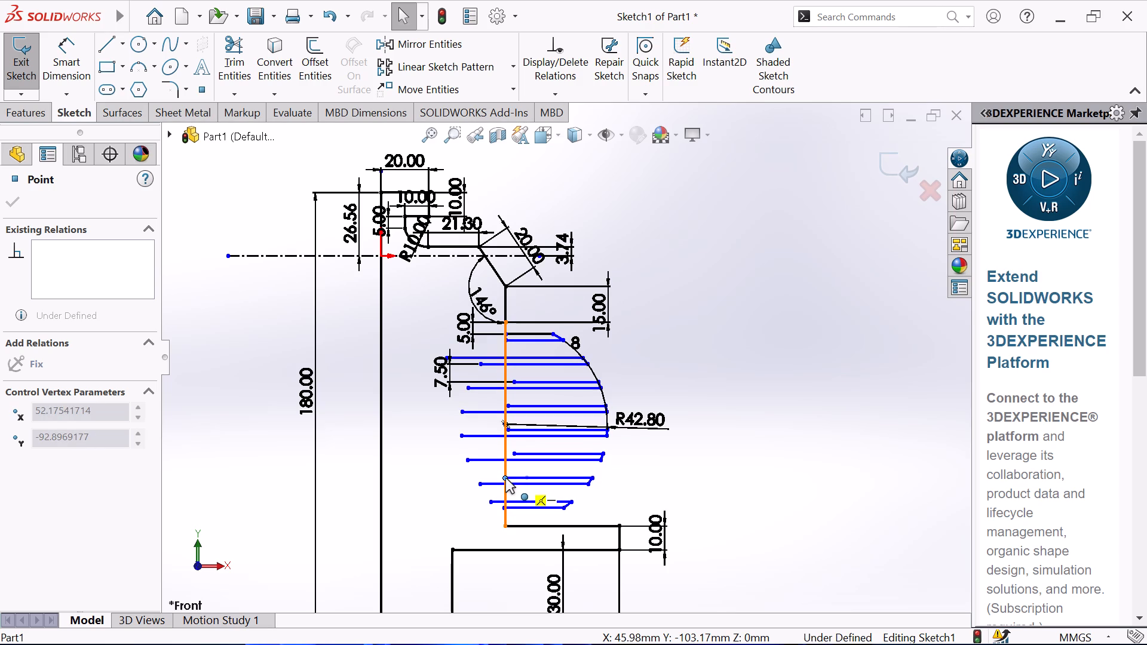
drag(505, 478, 503, 478)
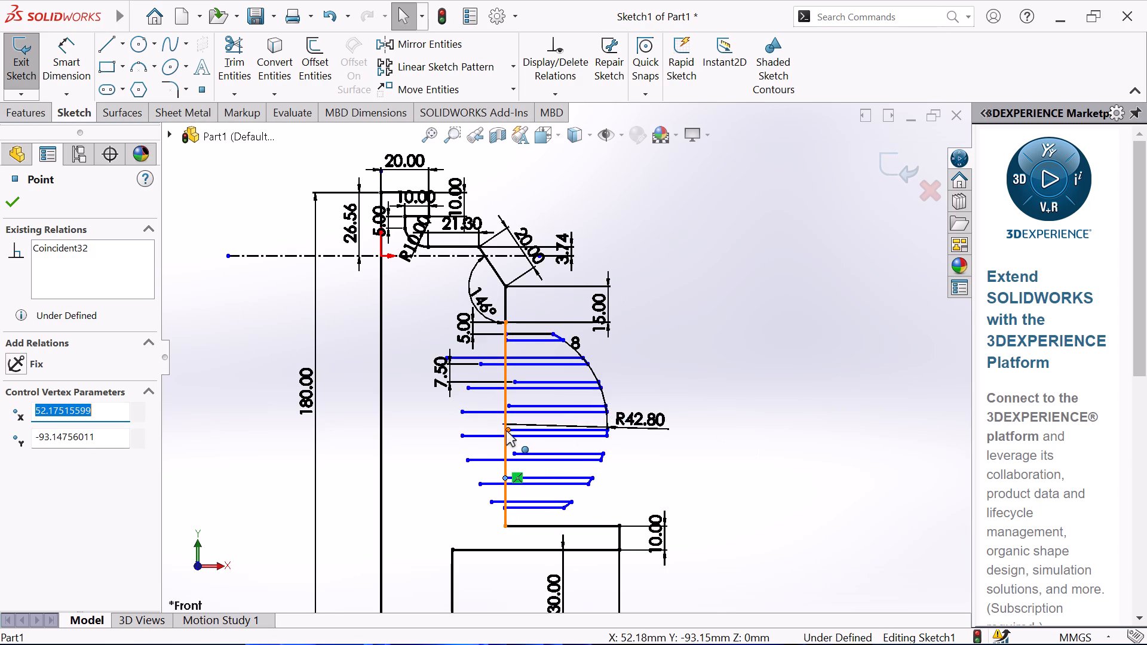
click(11, 198)
Extend the upper lines of the third, fourth and fifth strips to the vertical line with Extend Entities.
click(242, 98)
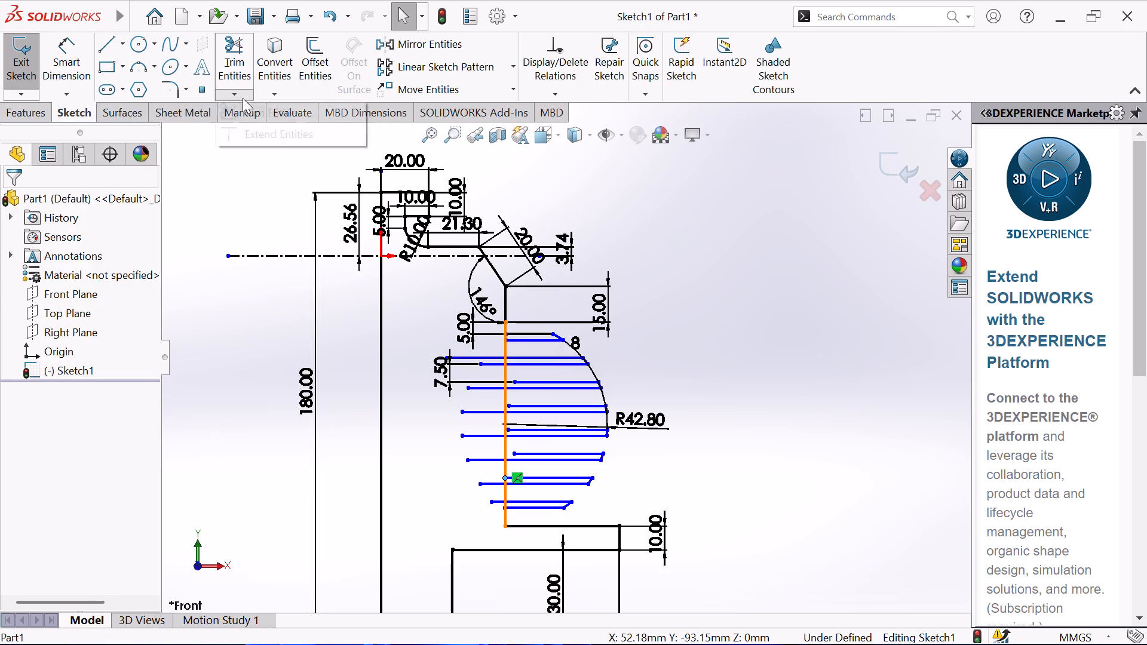
click(252, 136)
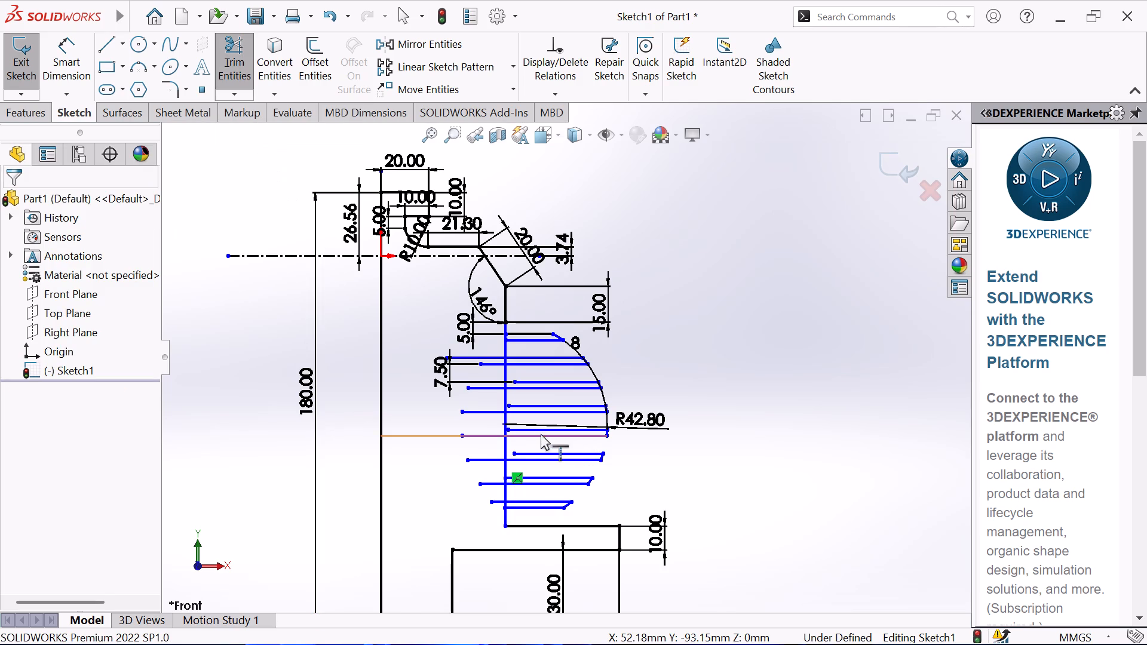
click(530, 428)
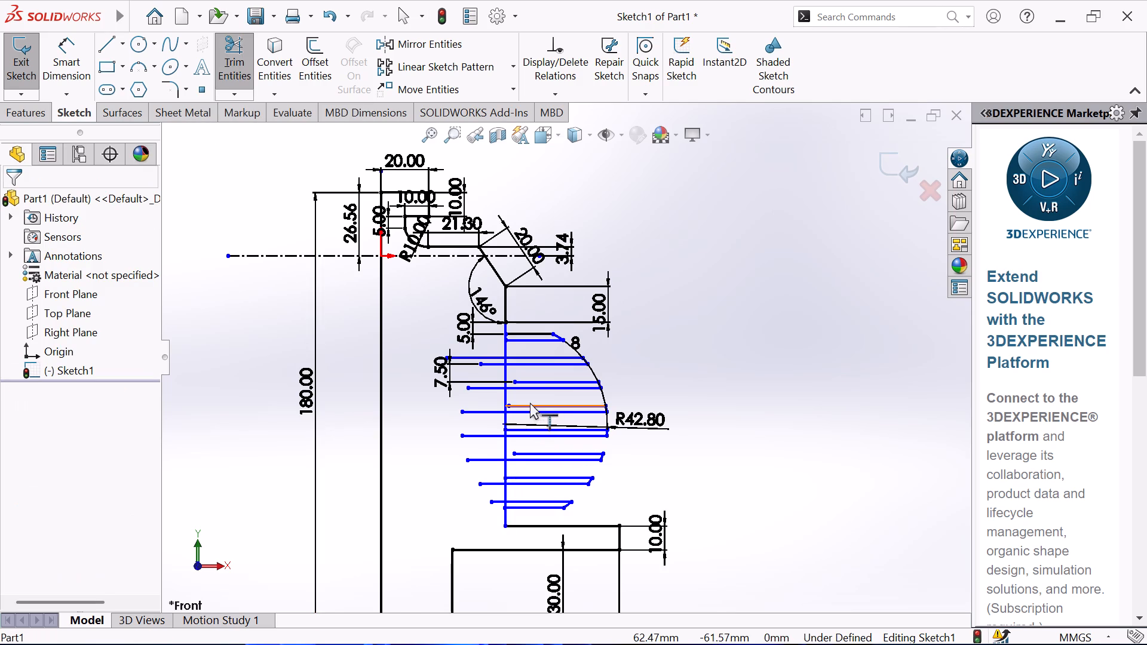
click(529, 403)
click(528, 380)
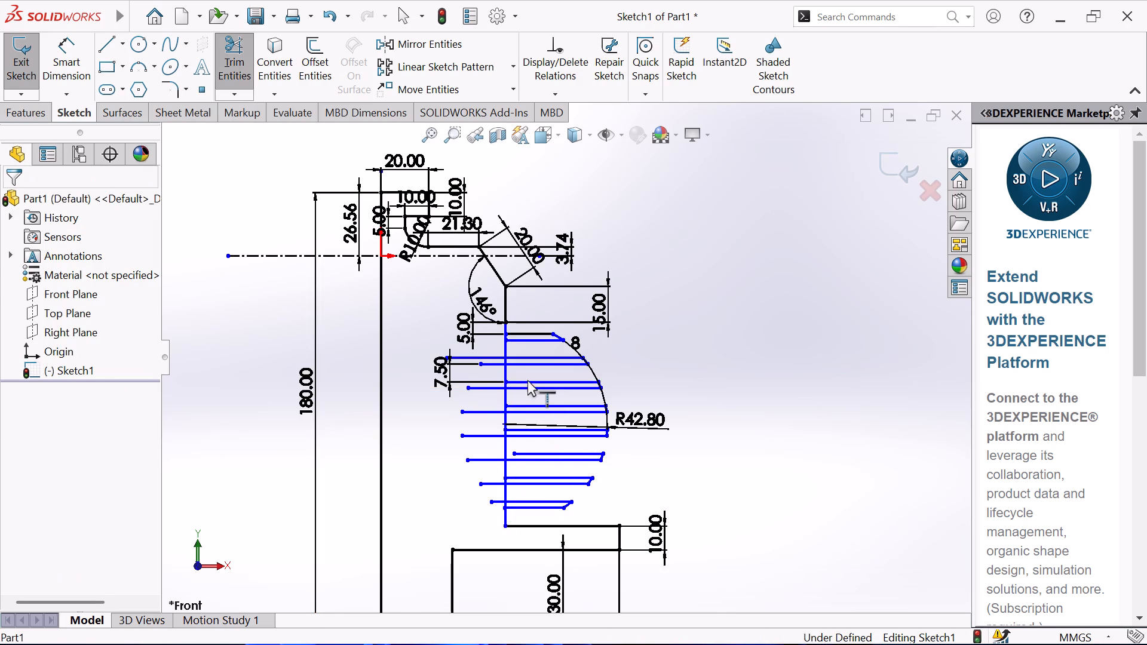
right_click(721, 367)
click(772, 424)
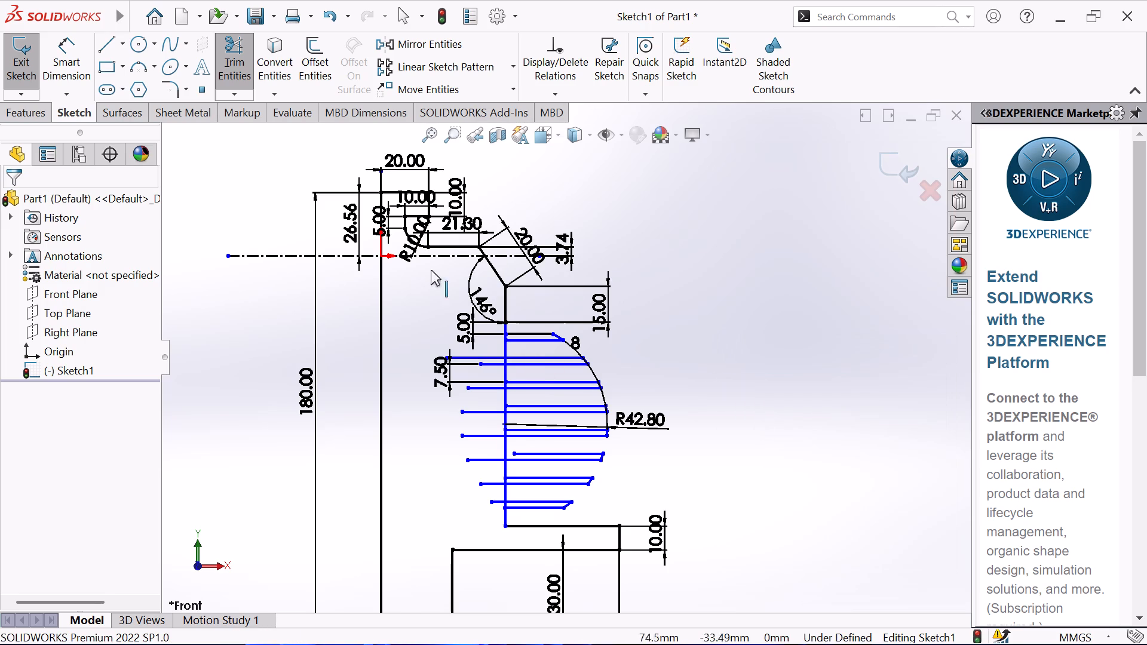
Trim the parts of the strips' horizontal lines that pass beyond the vertical line, away from the arc, using Power trim.
click(235, 59)
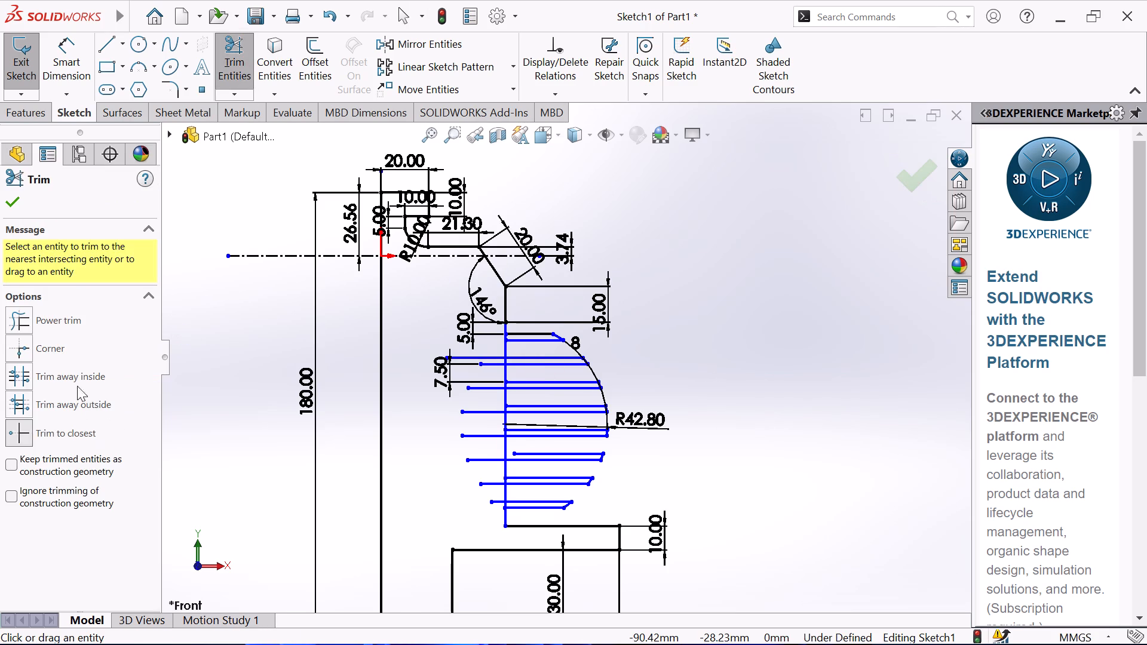
click(82, 317)
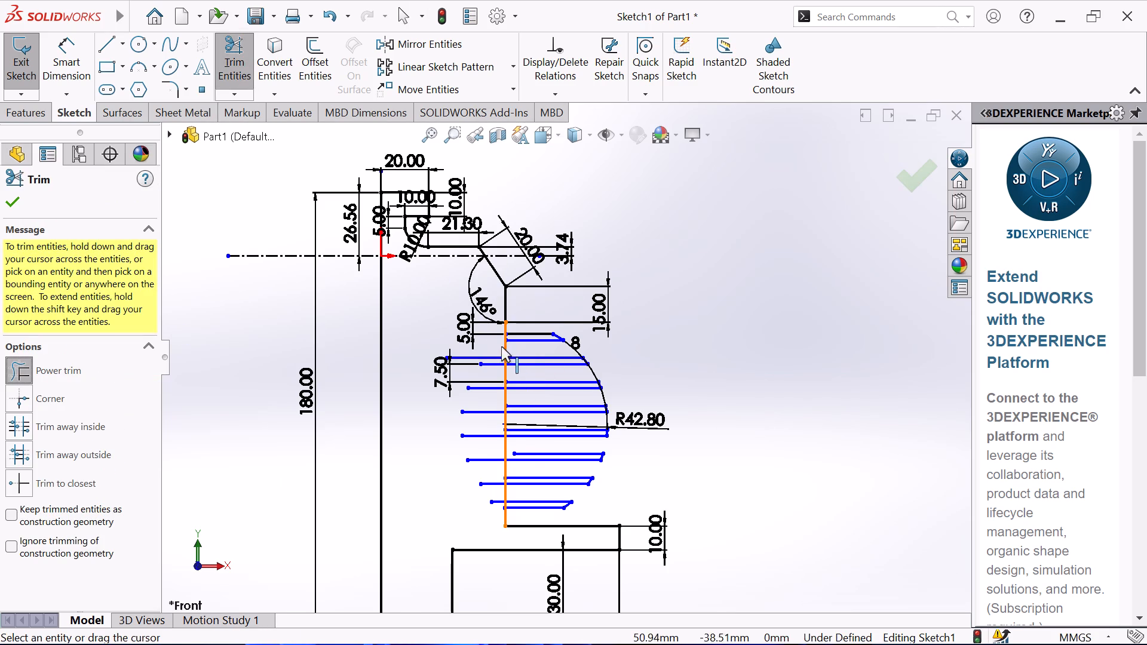
drag(488, 339, 481, 475)
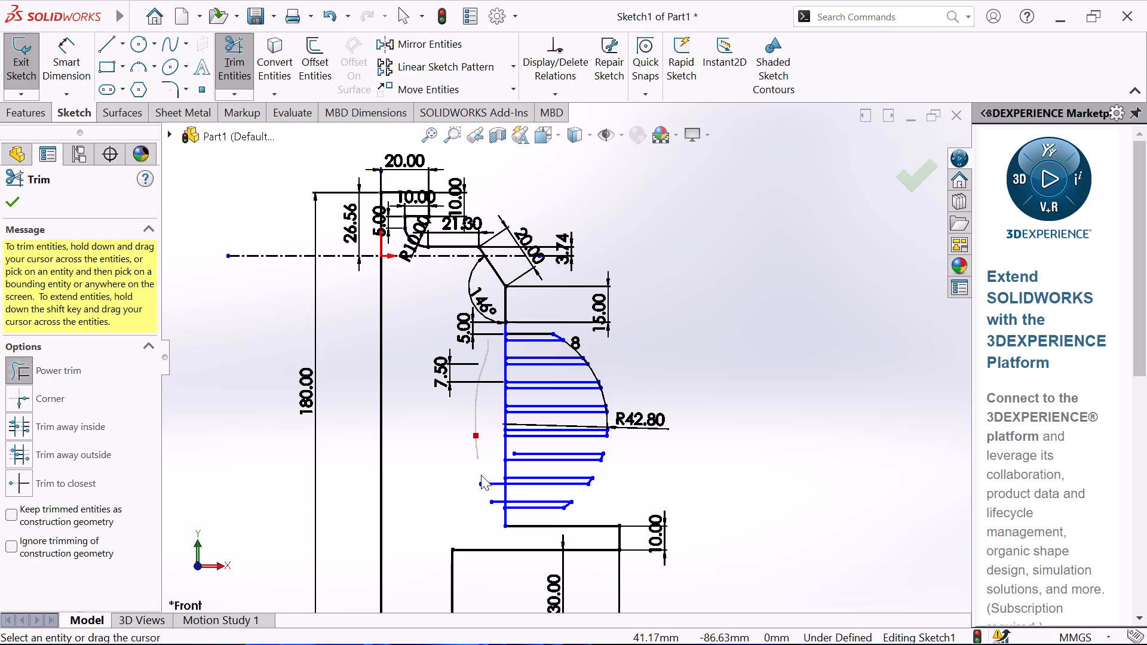
drag(481, 475, 495, 510)
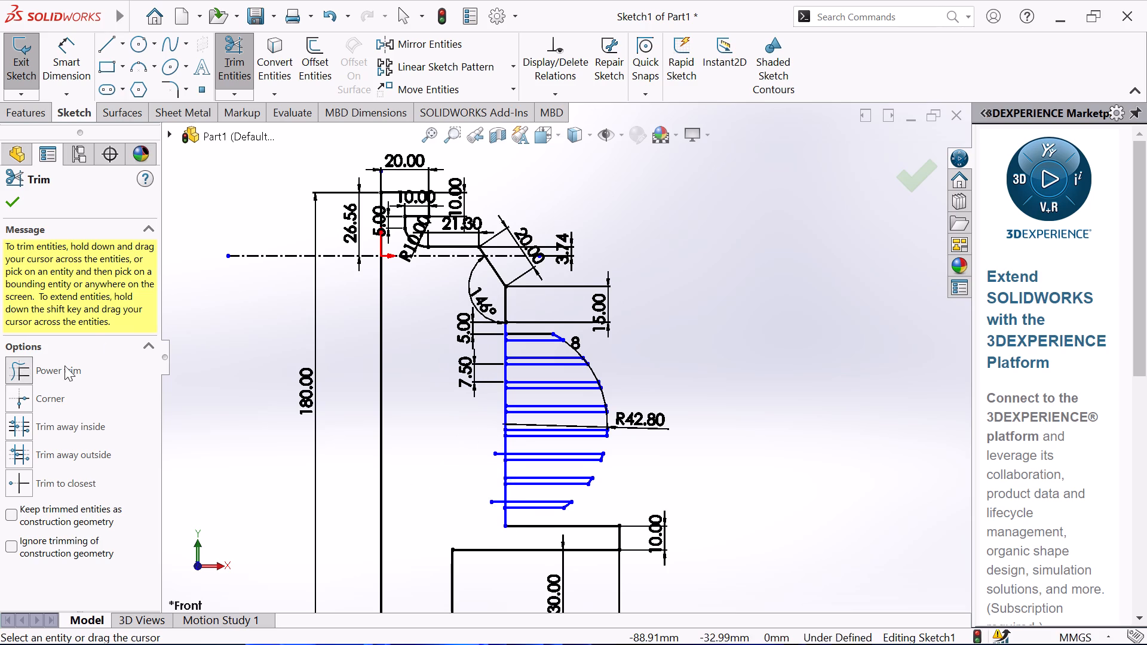
drag(498, 427, 498, 428)
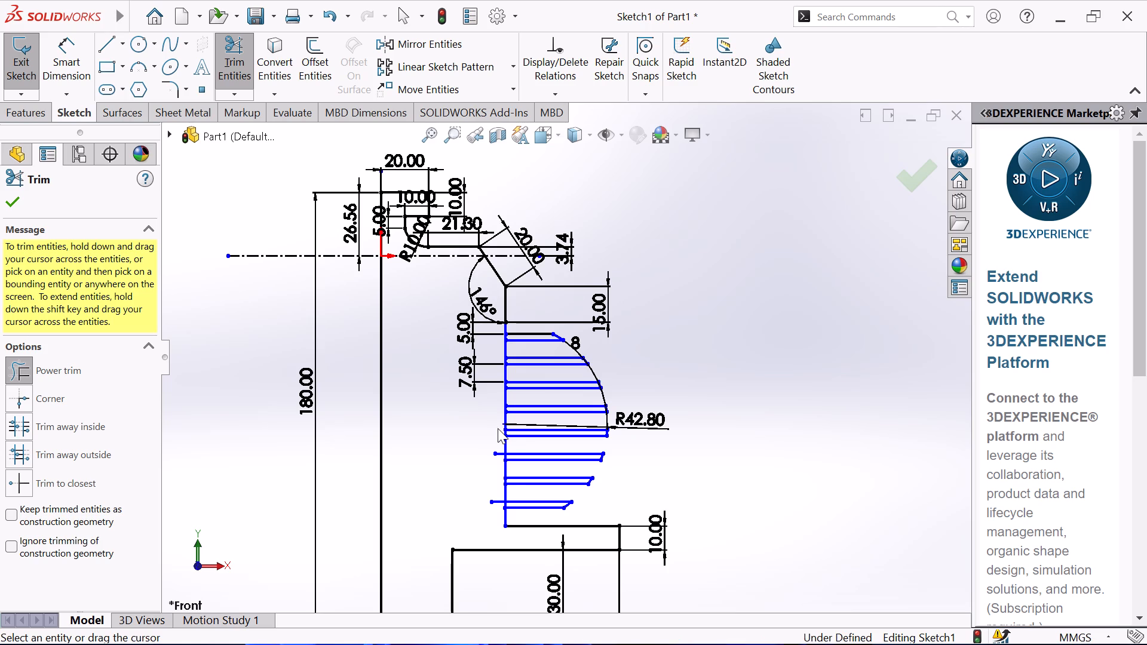
drag(498, 428, 497, 517)
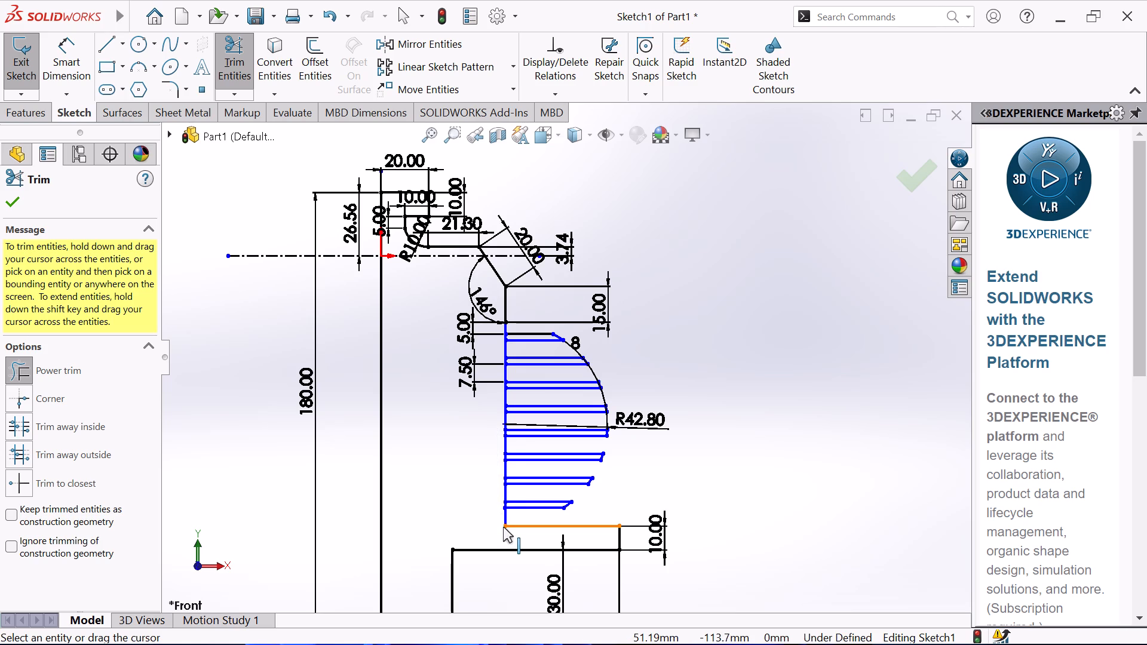
click(2, 207)
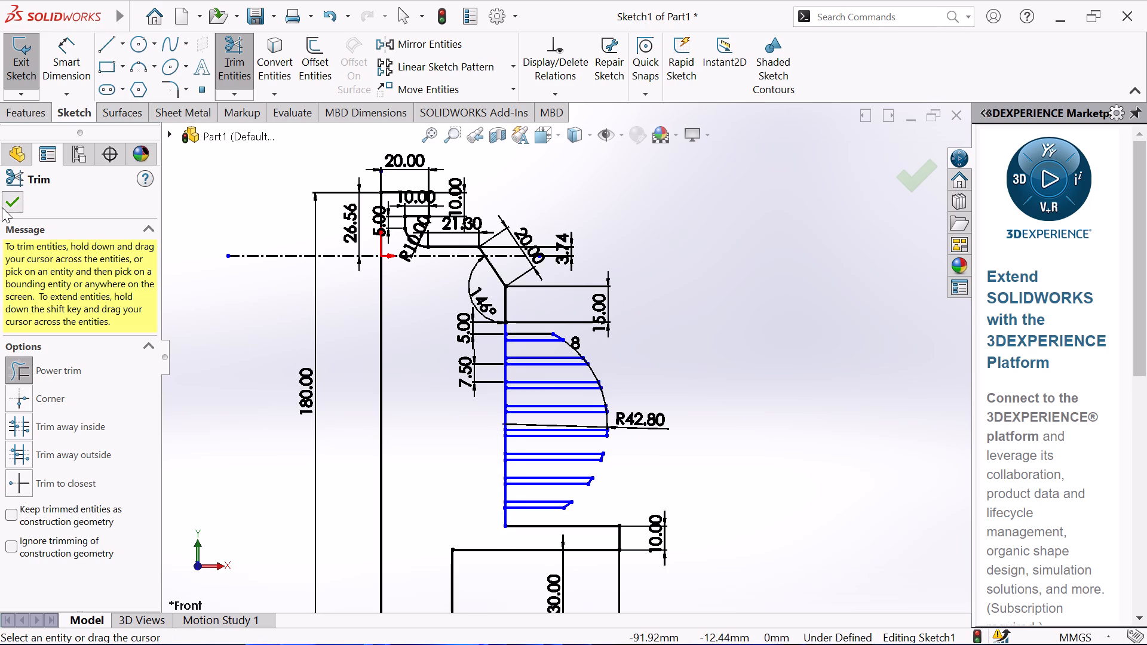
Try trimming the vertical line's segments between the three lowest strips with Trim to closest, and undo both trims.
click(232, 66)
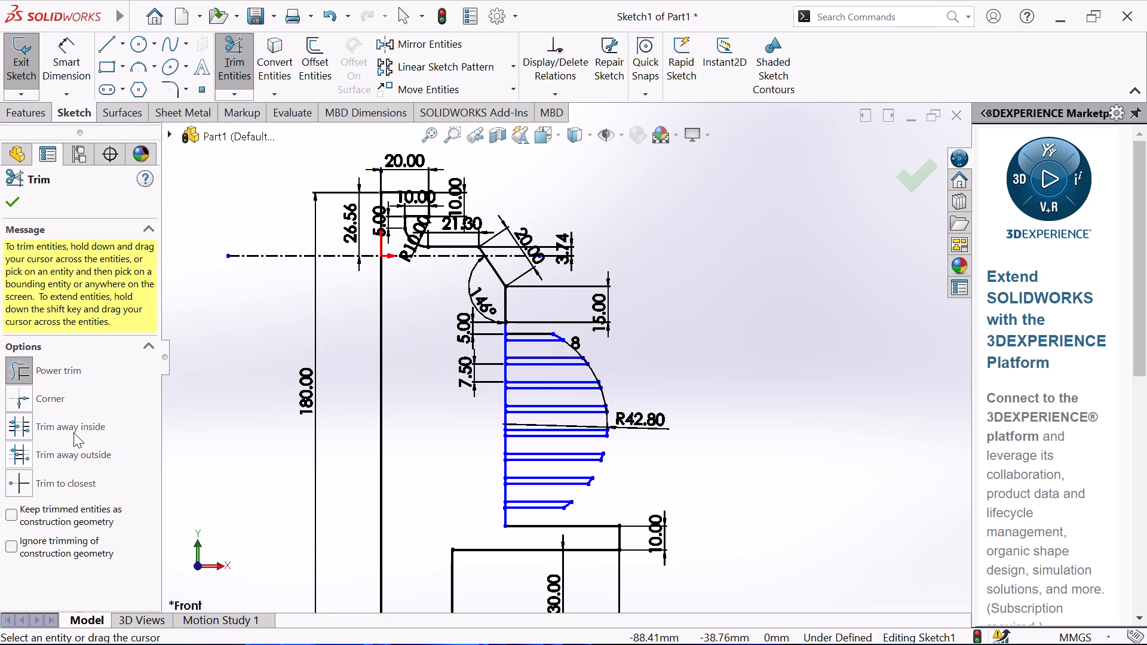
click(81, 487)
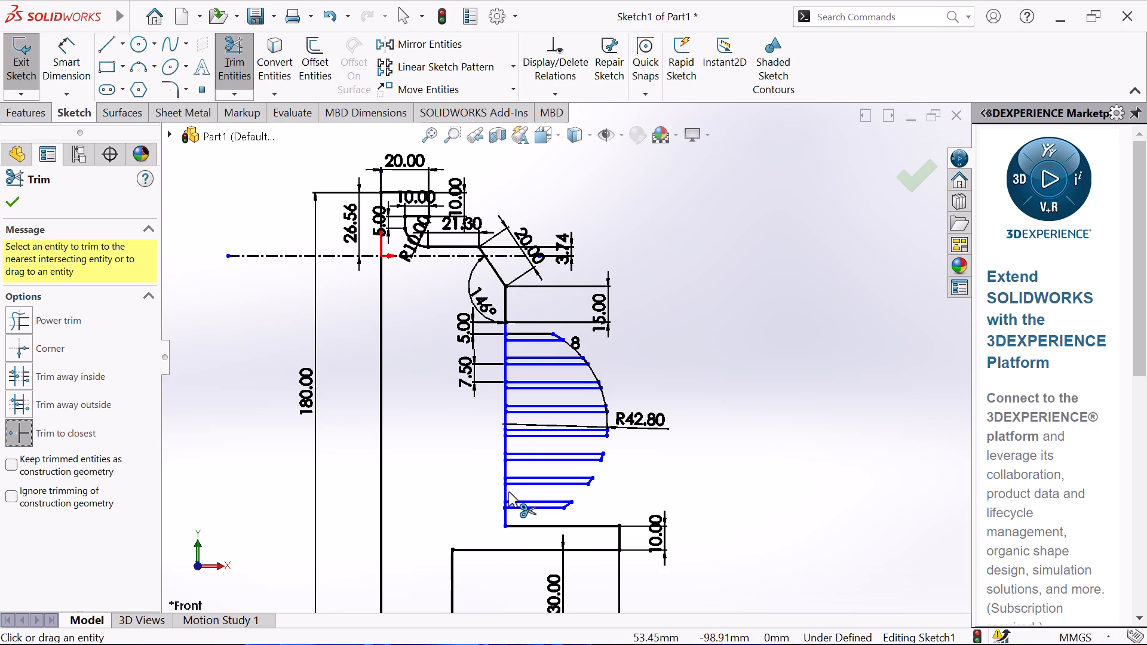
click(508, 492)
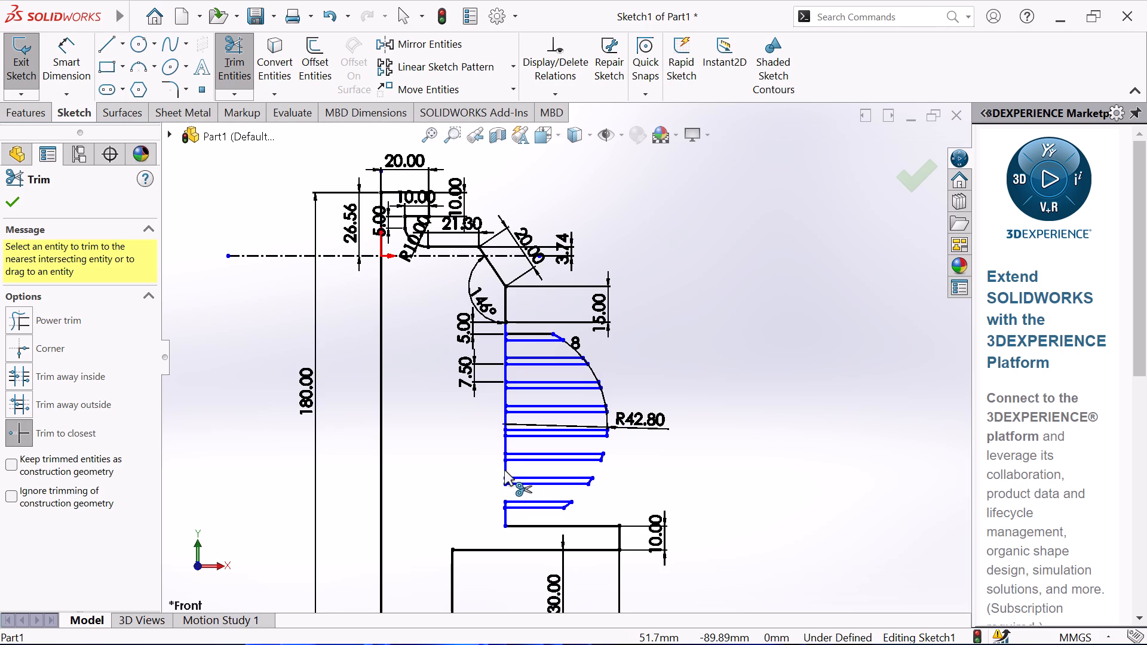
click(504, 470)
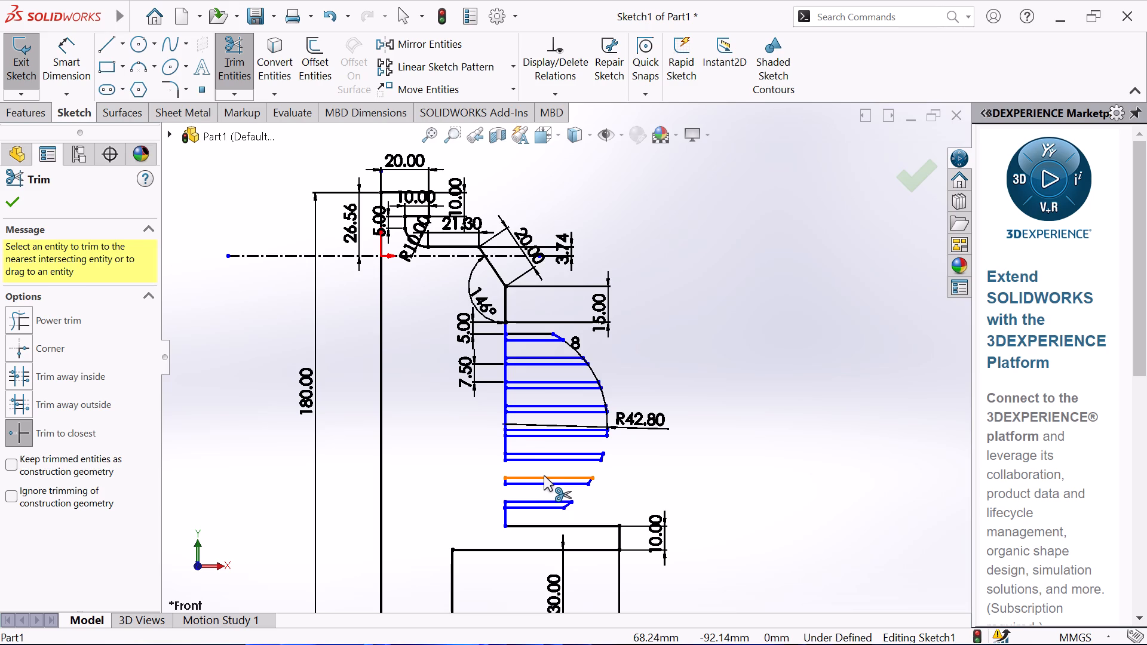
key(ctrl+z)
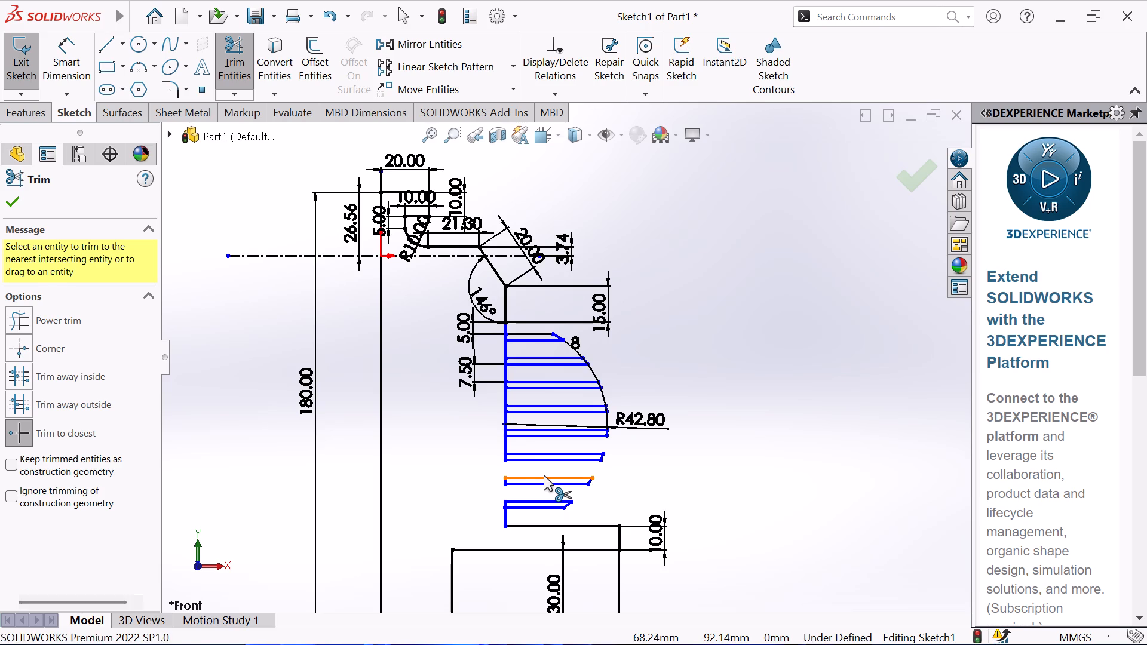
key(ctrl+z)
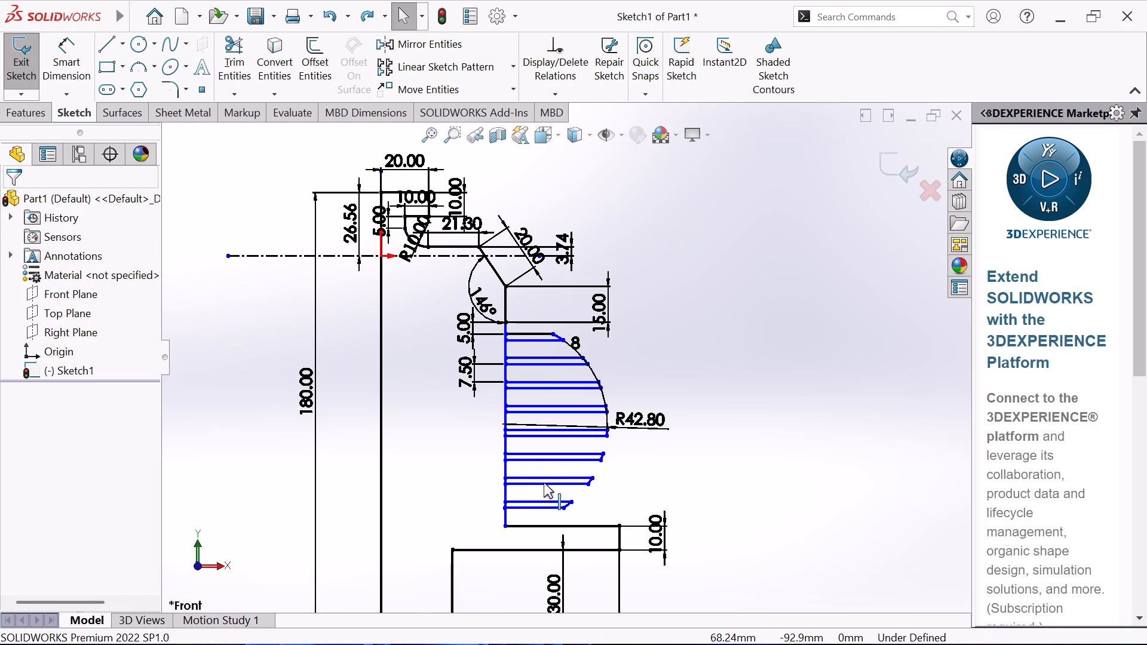
Trim the vertical line's short segments inside all eight strips with Trim to closest, opening each strip's inner end.
scroll(510, 514, down, 3)
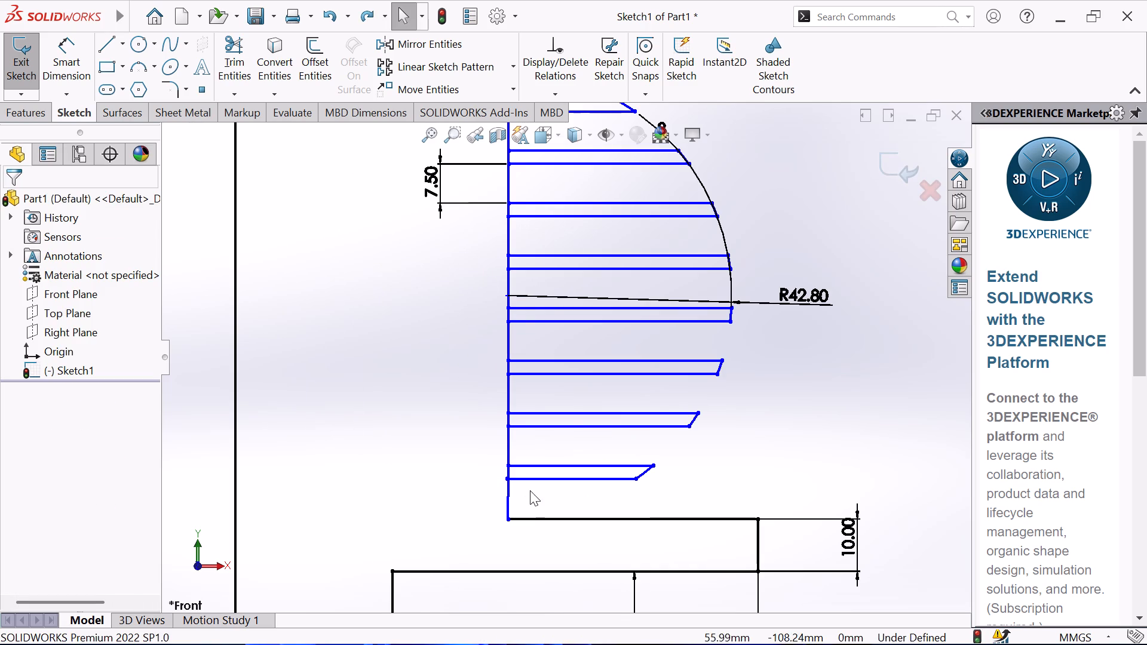
click(227, 42)
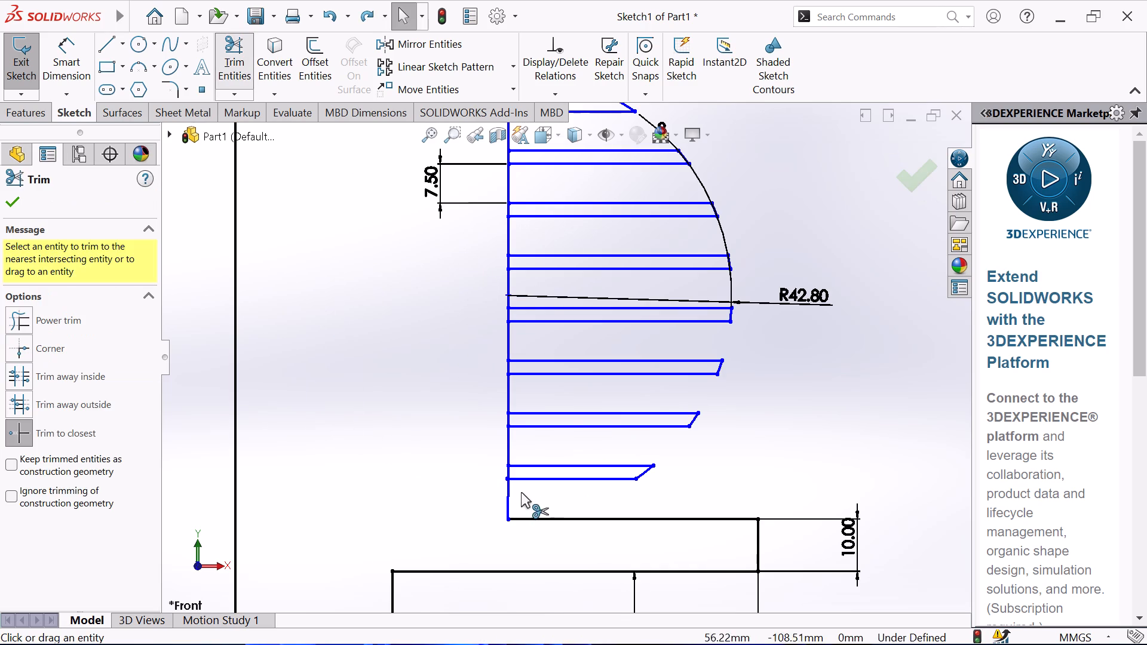
click(508, 471)
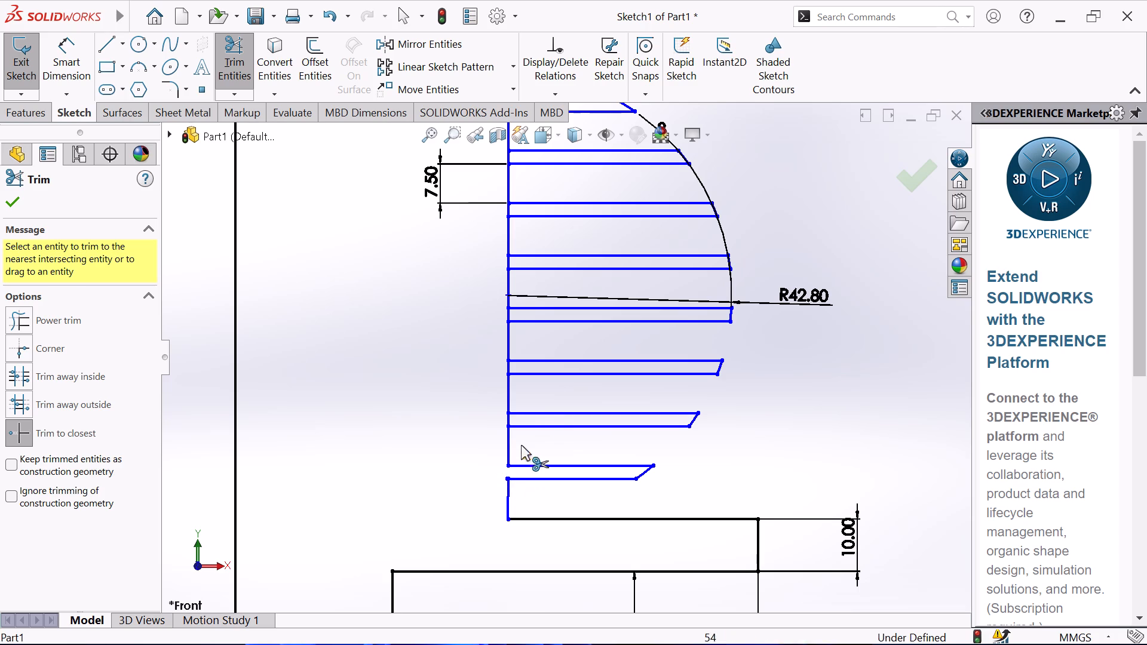
click(507, 419)
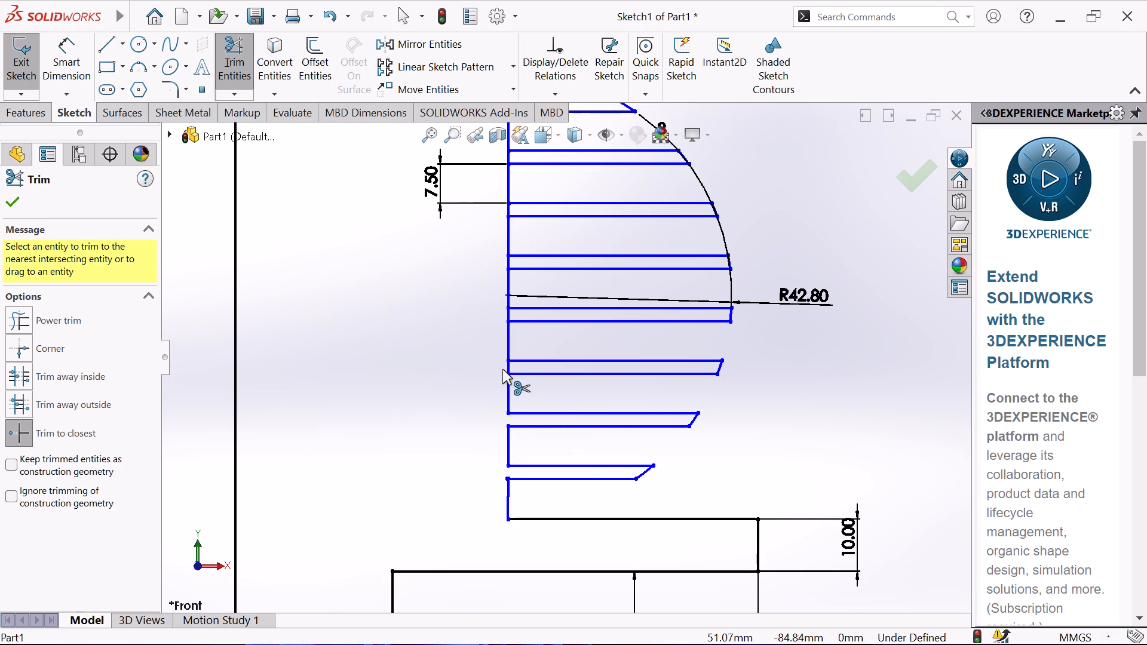
click(506, 364)
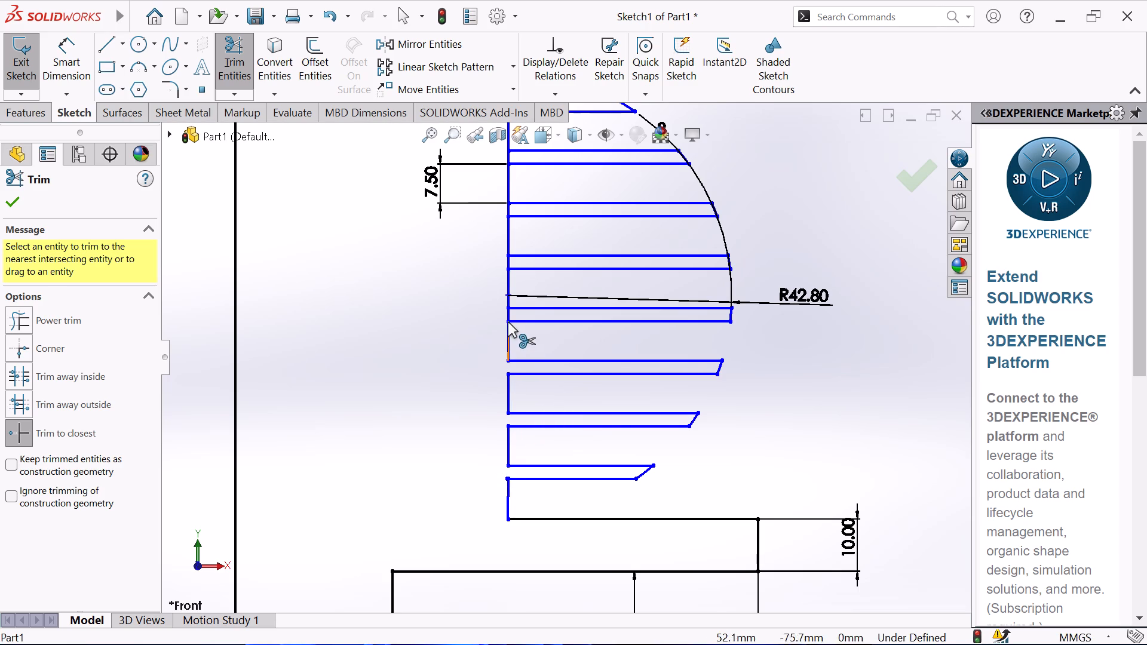
click(509, 314)
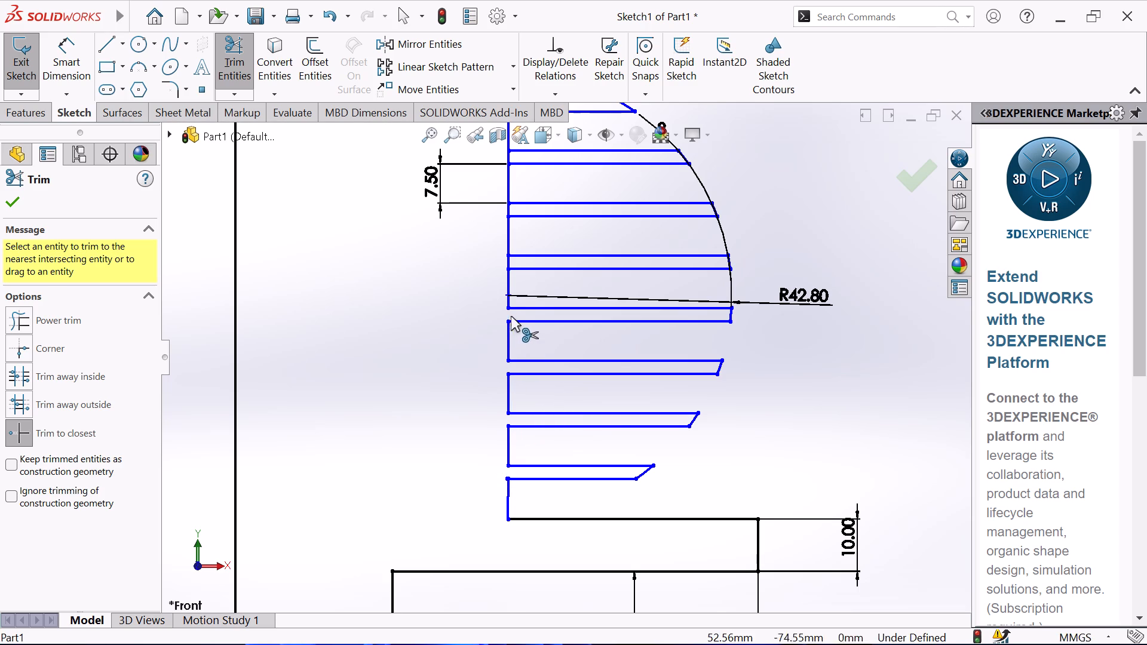
click(507, 262)
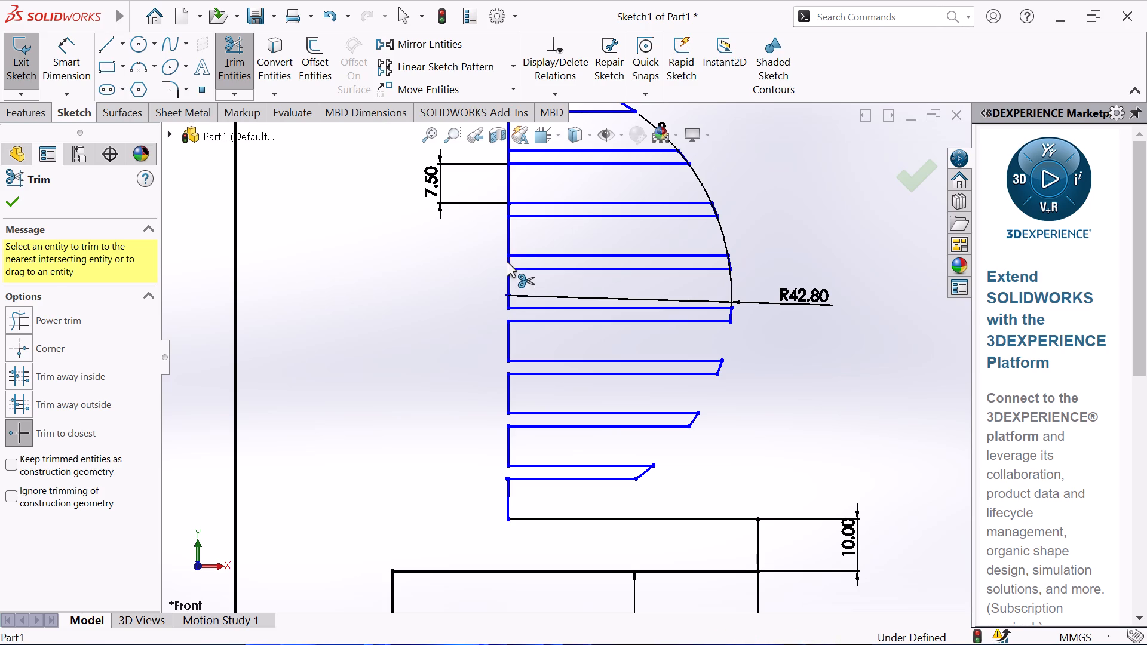
click(508, 211)
scroll(520, 208, up, 2)
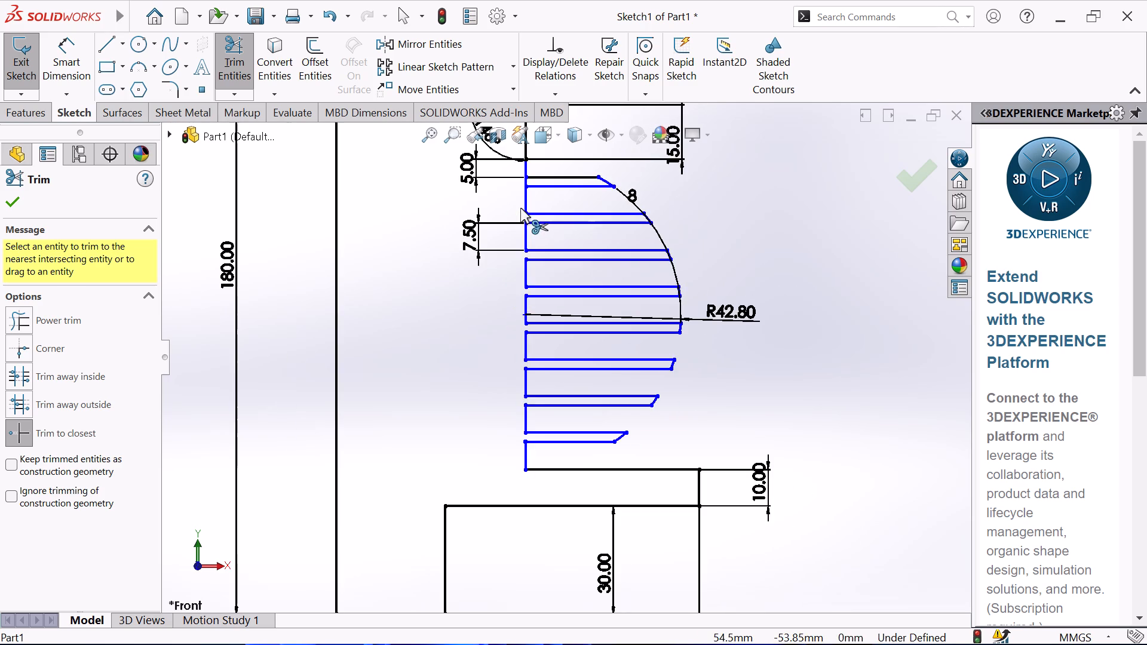
scroll(535, 220, down, 3)
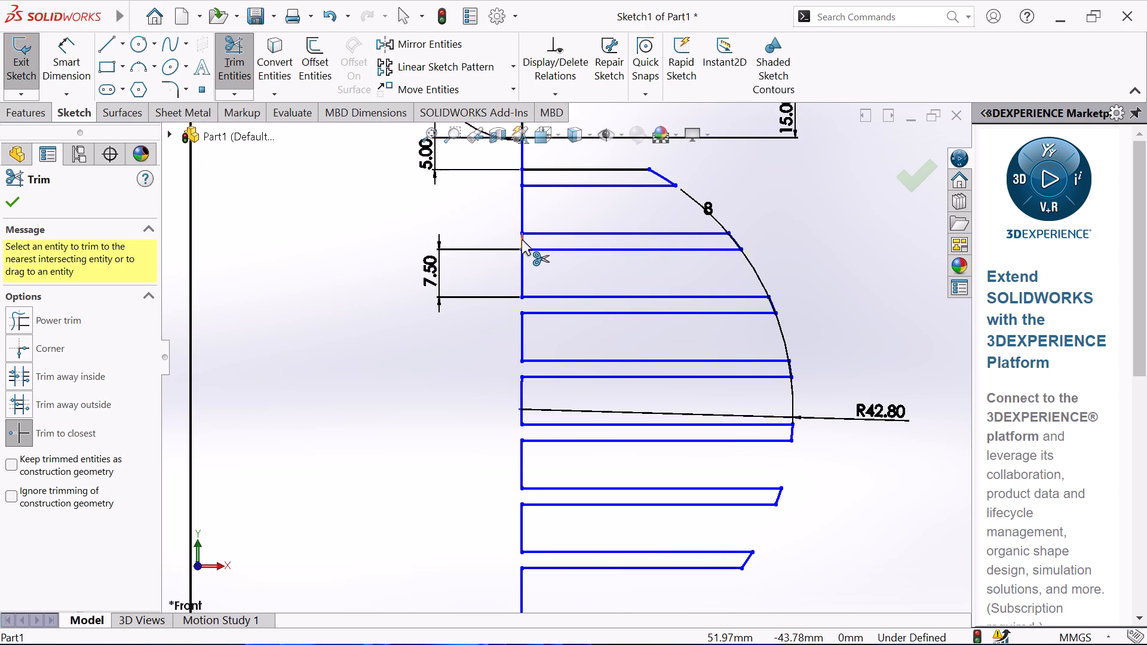
click(522, 239)
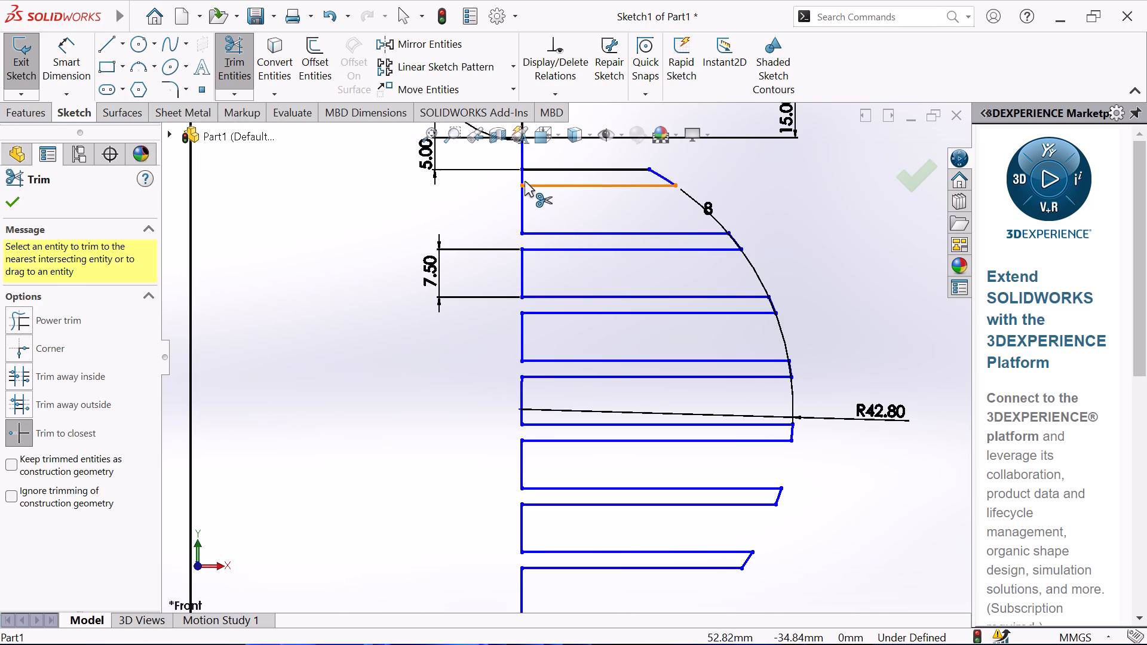
click(522, 179)
scroll(573, 233, up, 2)
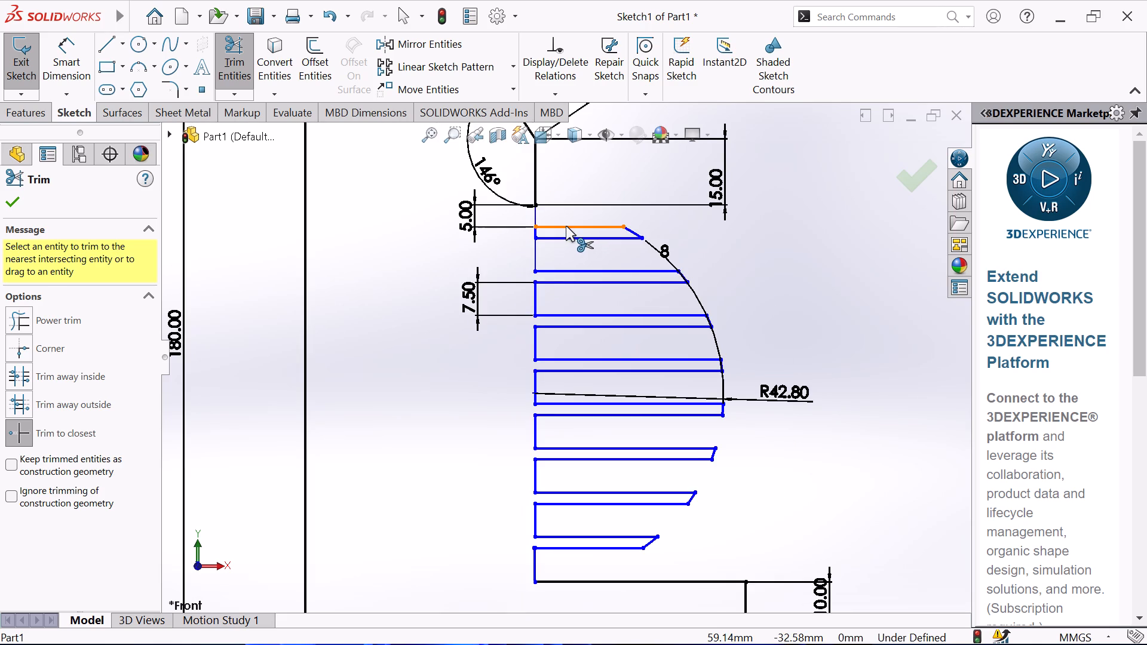
right_click(786, 244)
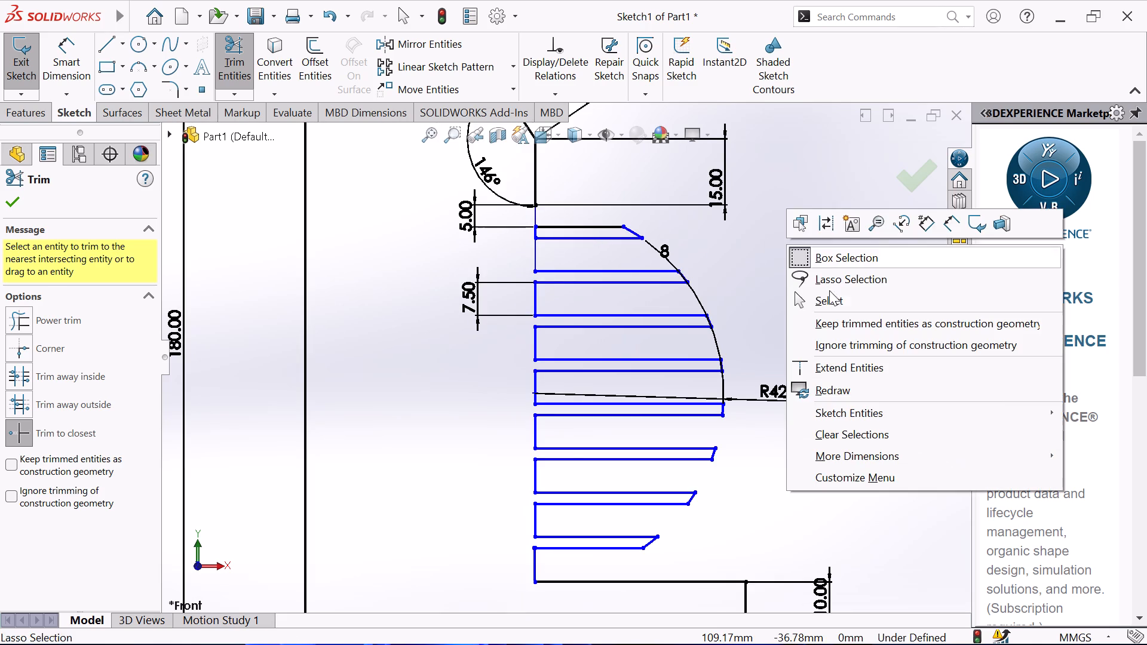
click(826, 306)
Draw a line from the lower end of the 15 mm vertical line to the inner end of the first strip's upper line.
click(105, 44)
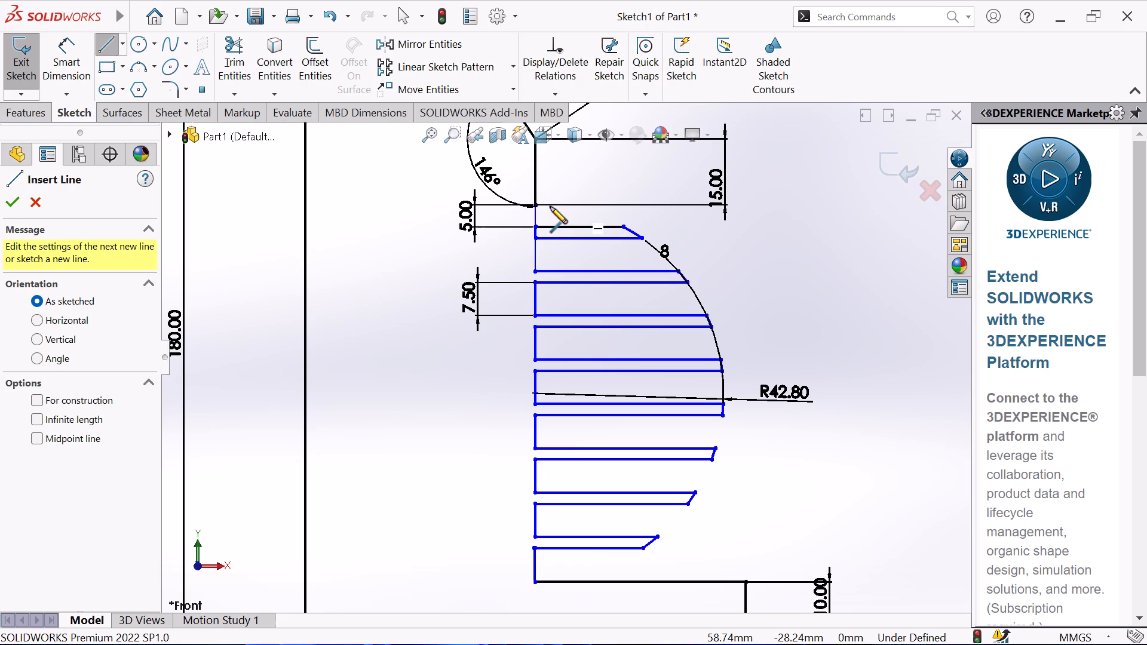
click(535, 206)
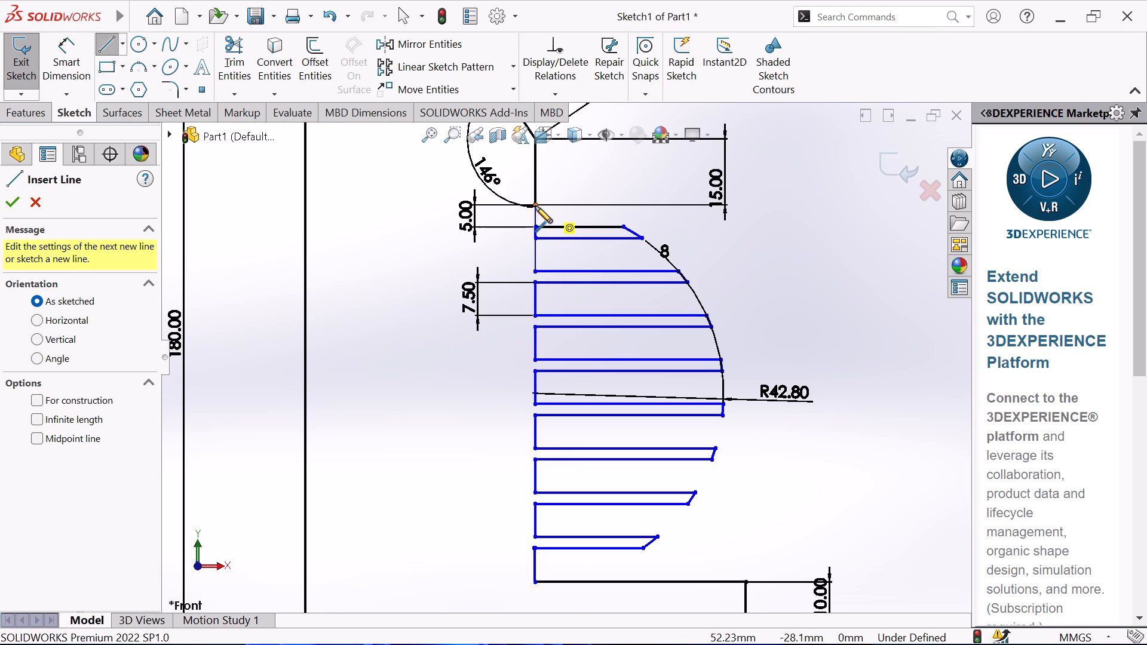
click(534, 226)
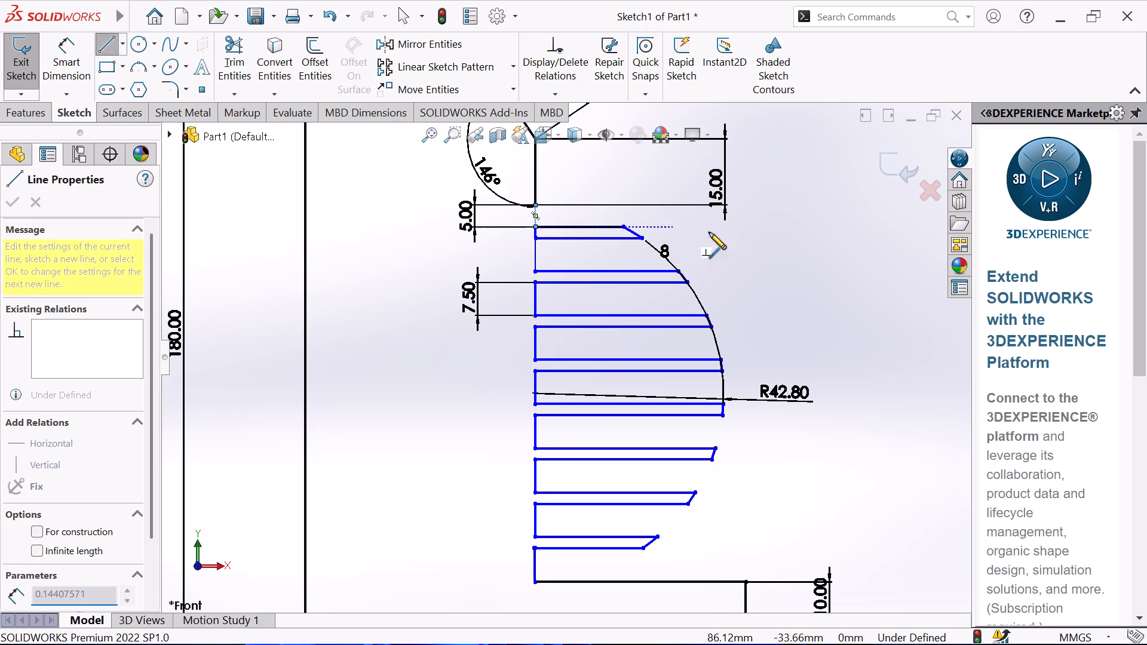
right_click(742, 236)
click(778, 252)
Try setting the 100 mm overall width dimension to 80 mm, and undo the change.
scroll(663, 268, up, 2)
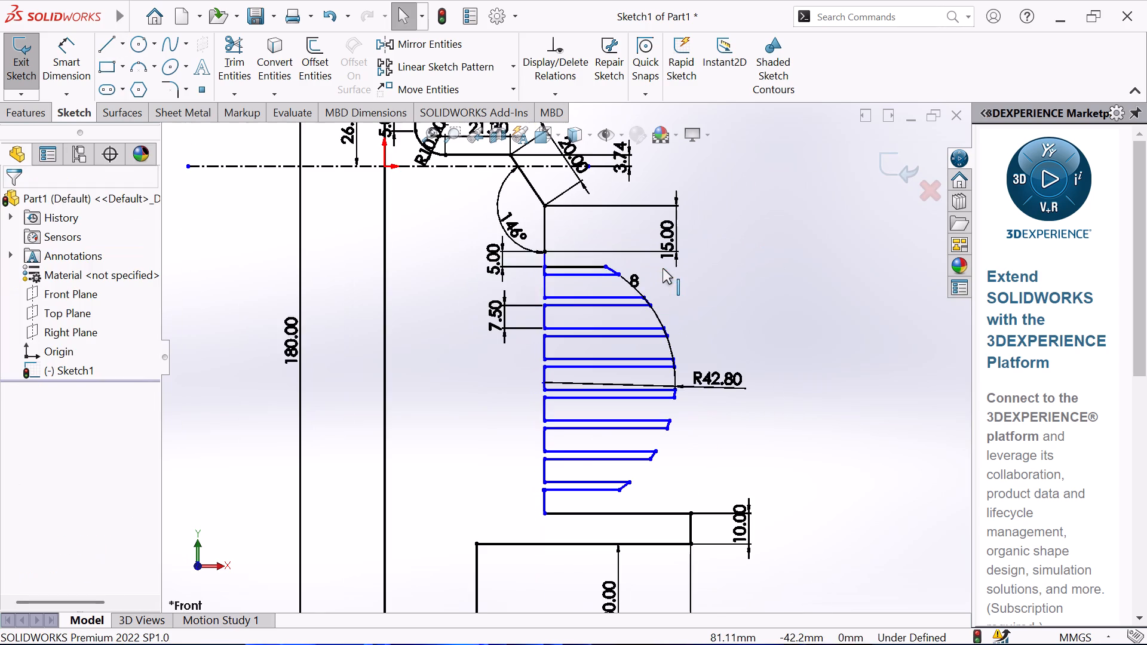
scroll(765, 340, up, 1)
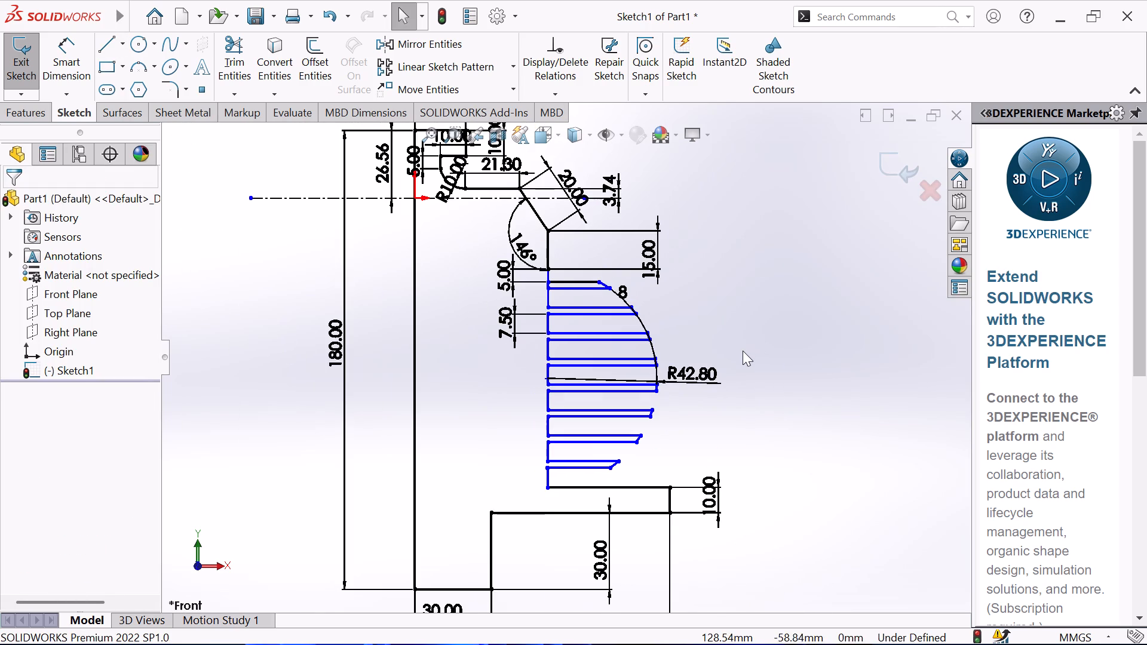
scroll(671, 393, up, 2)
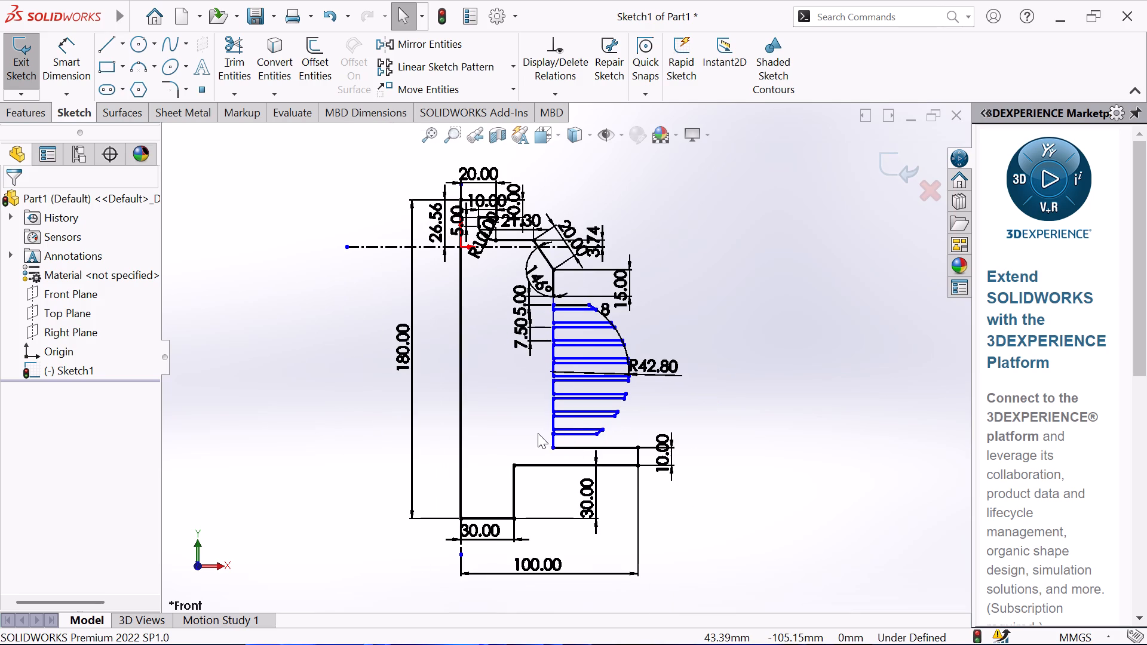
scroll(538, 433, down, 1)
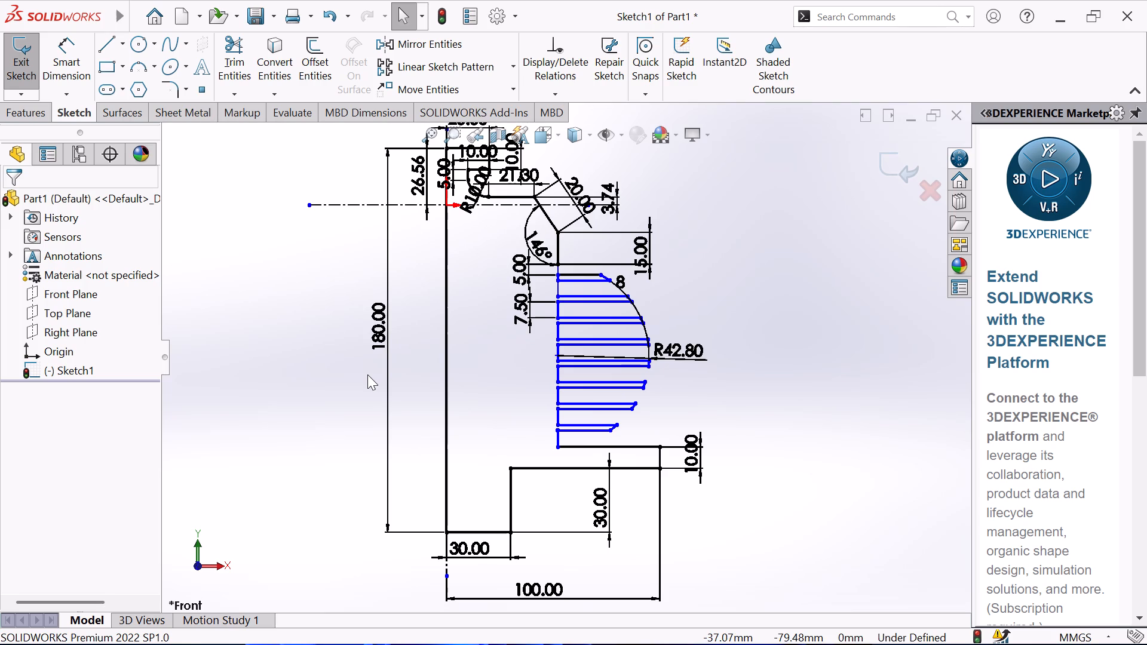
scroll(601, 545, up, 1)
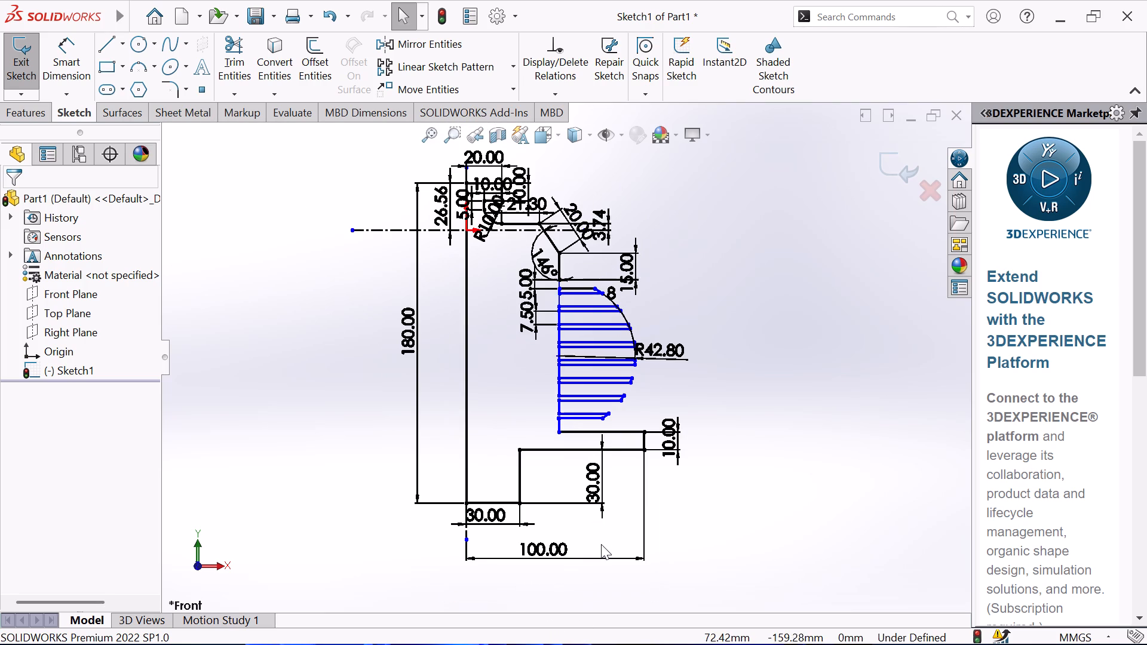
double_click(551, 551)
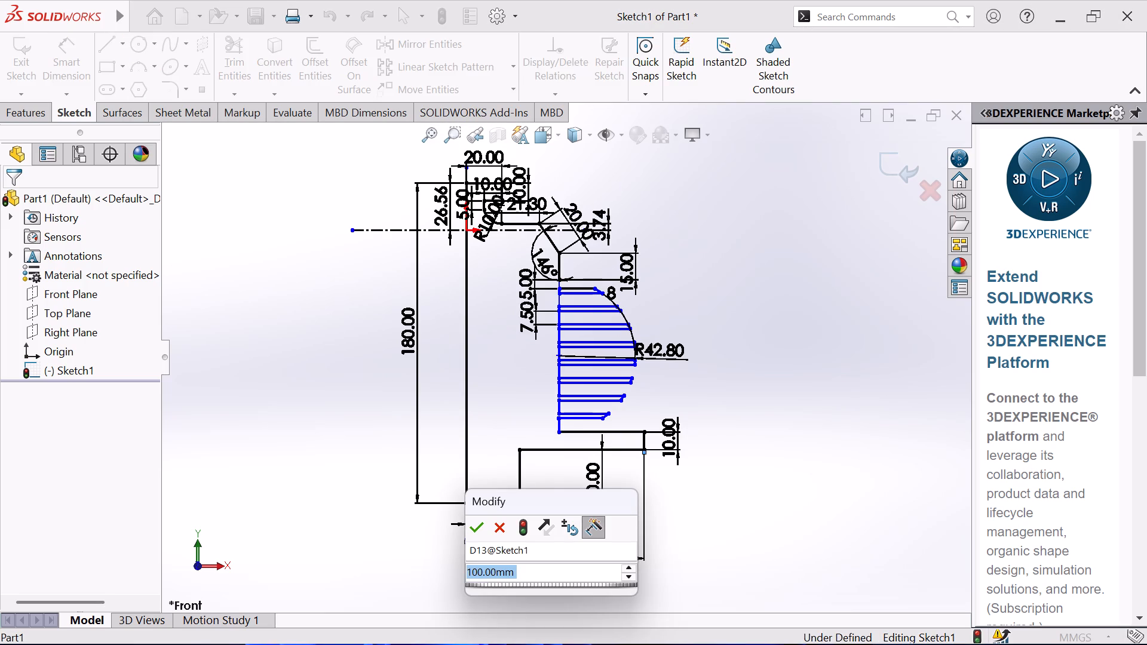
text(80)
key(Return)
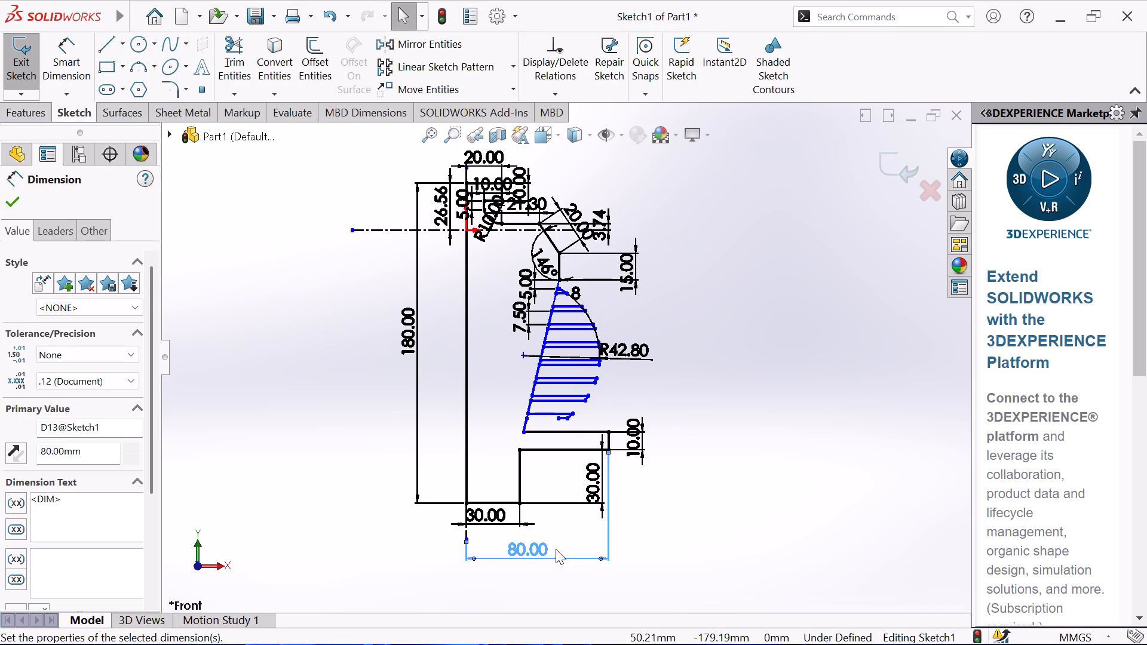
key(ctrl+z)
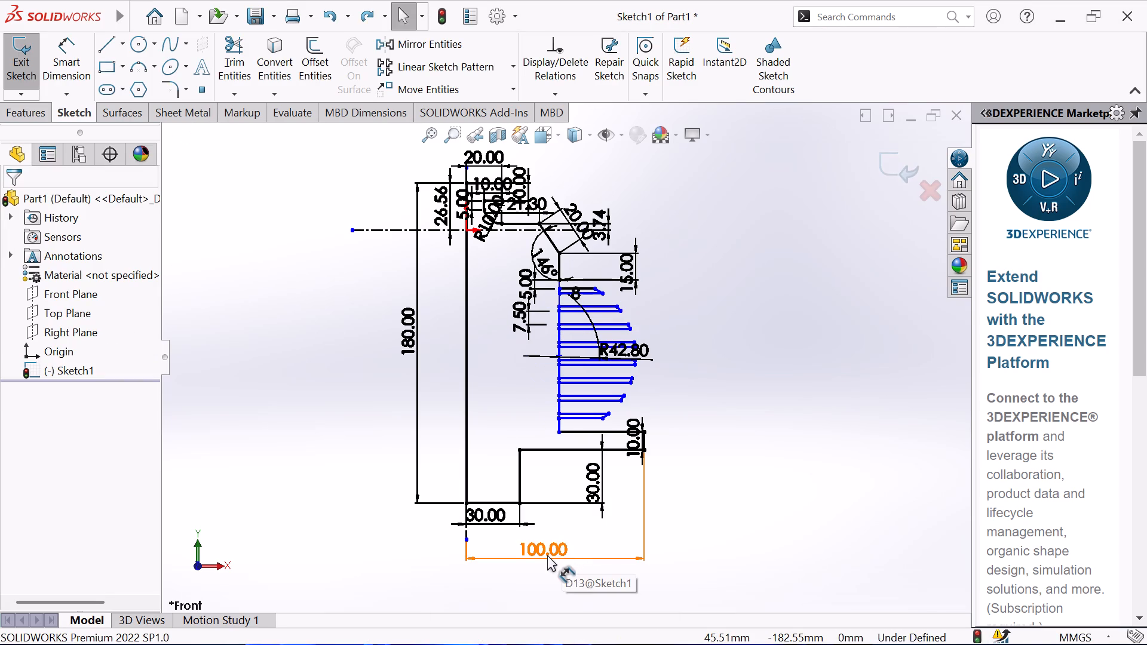
Delete the 100 mm overall width dimension below the profile.
click(547, 555)
key(Delete)
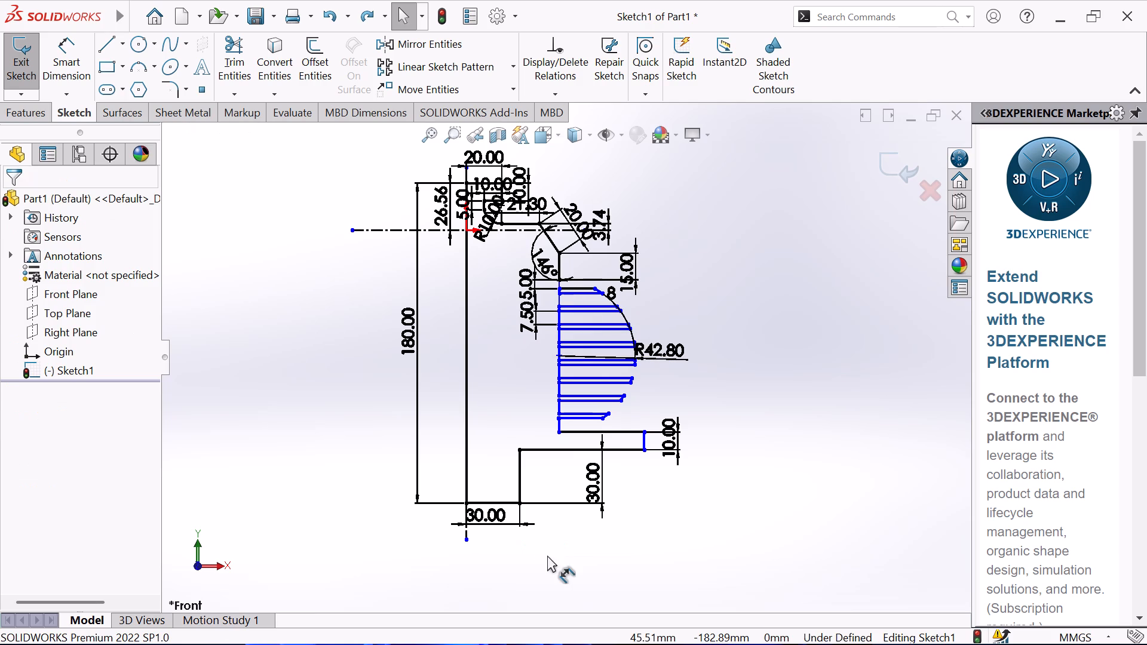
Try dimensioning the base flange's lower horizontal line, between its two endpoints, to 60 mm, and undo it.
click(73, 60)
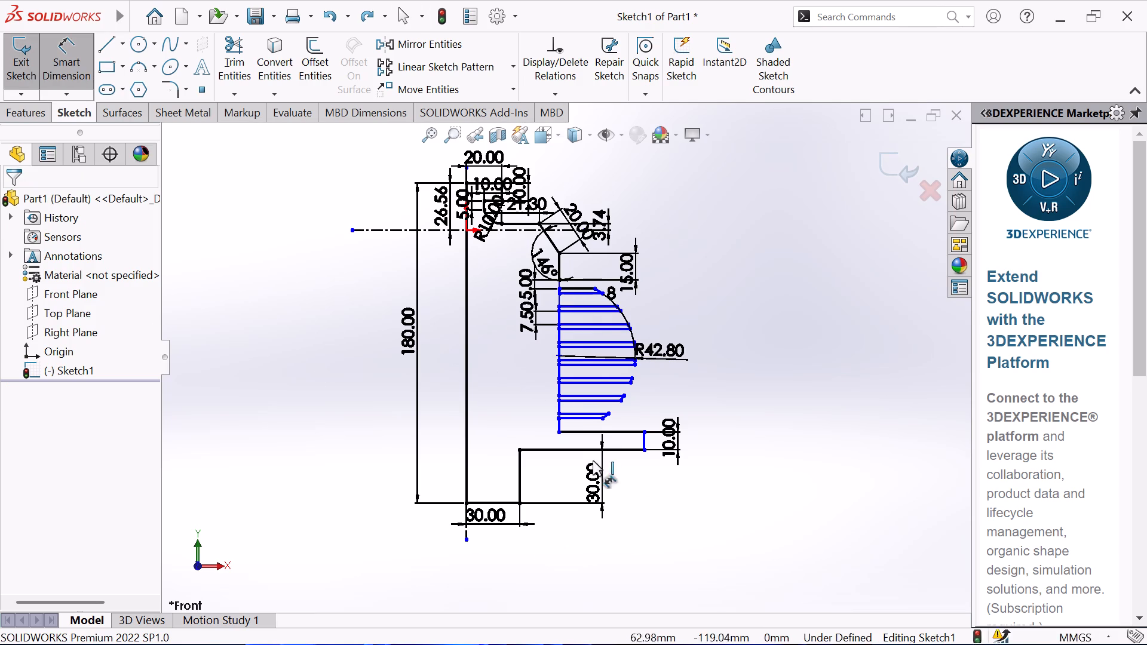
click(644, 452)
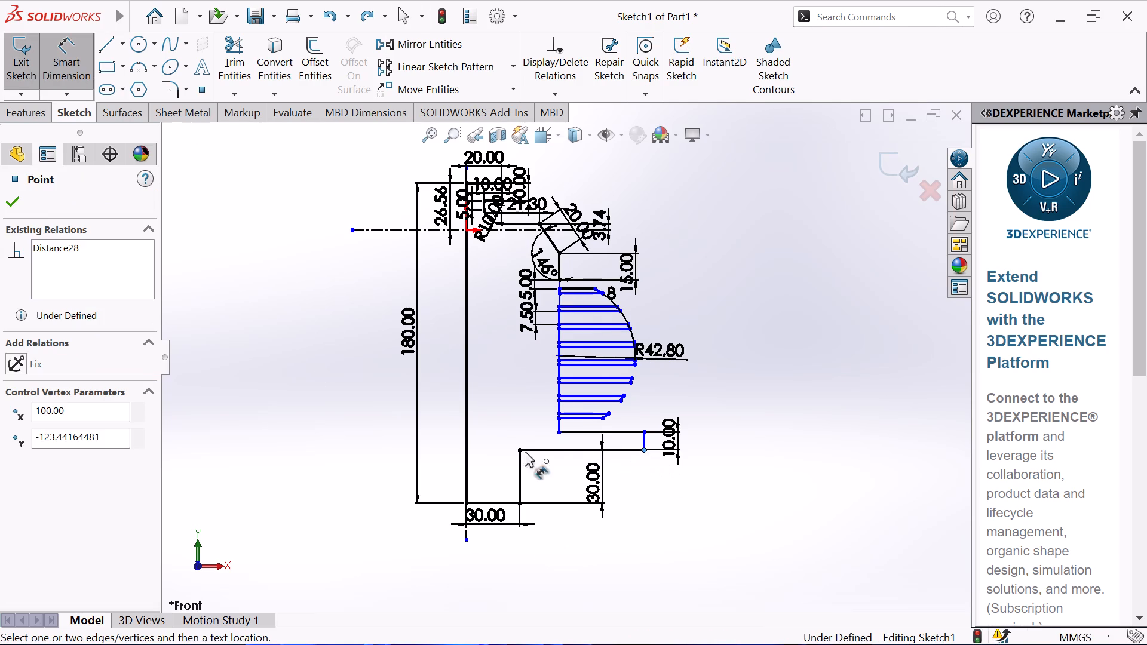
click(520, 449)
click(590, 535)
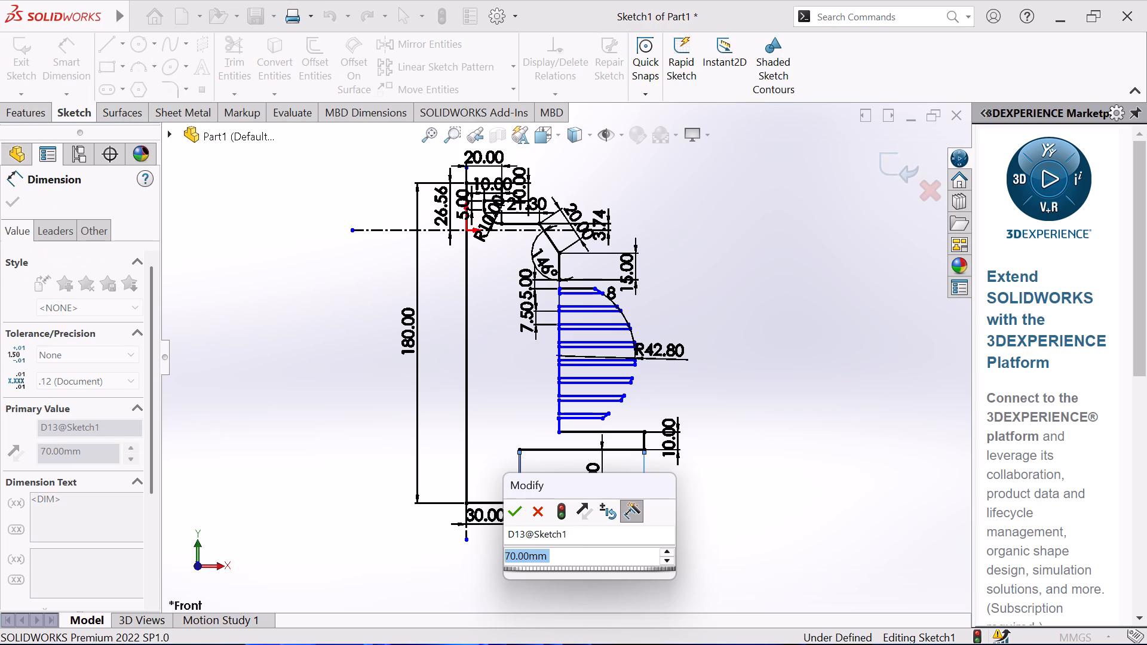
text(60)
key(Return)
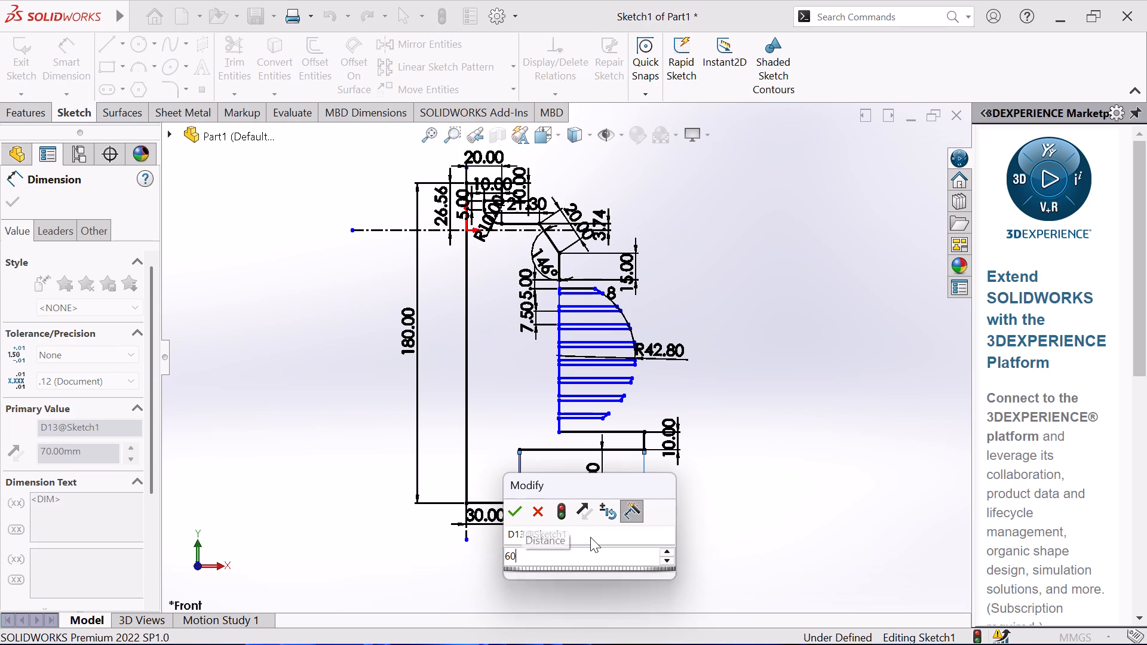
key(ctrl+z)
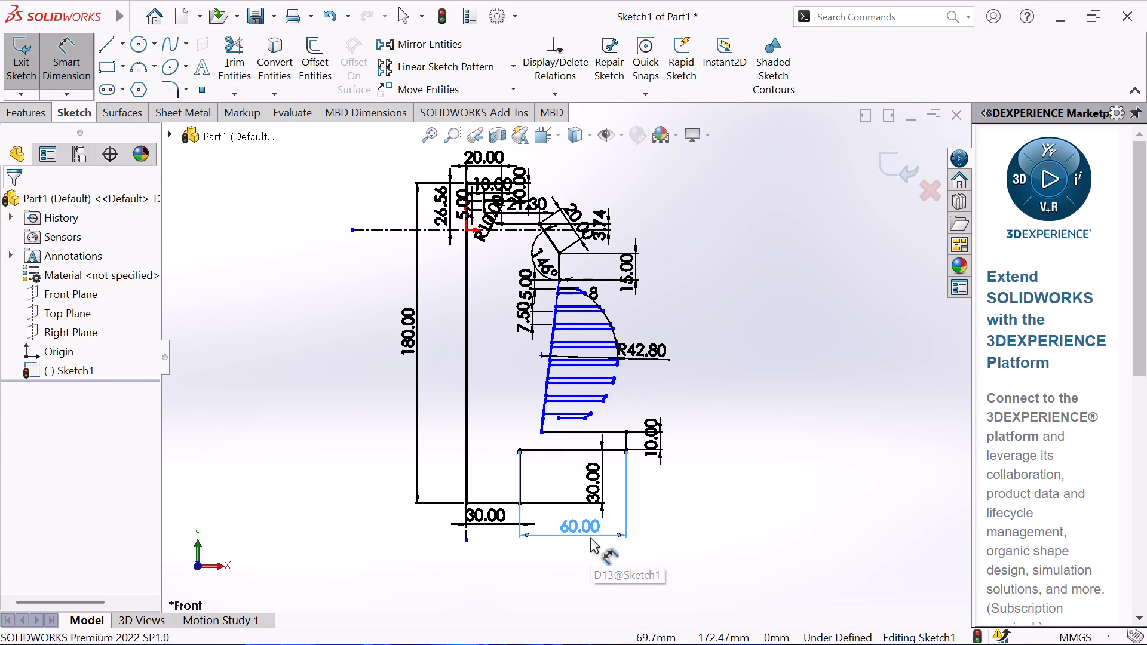
Revolve the closed profile region of the sketch 360 degrees about the vertical centerline into a solid body.
right_click(814, 523)
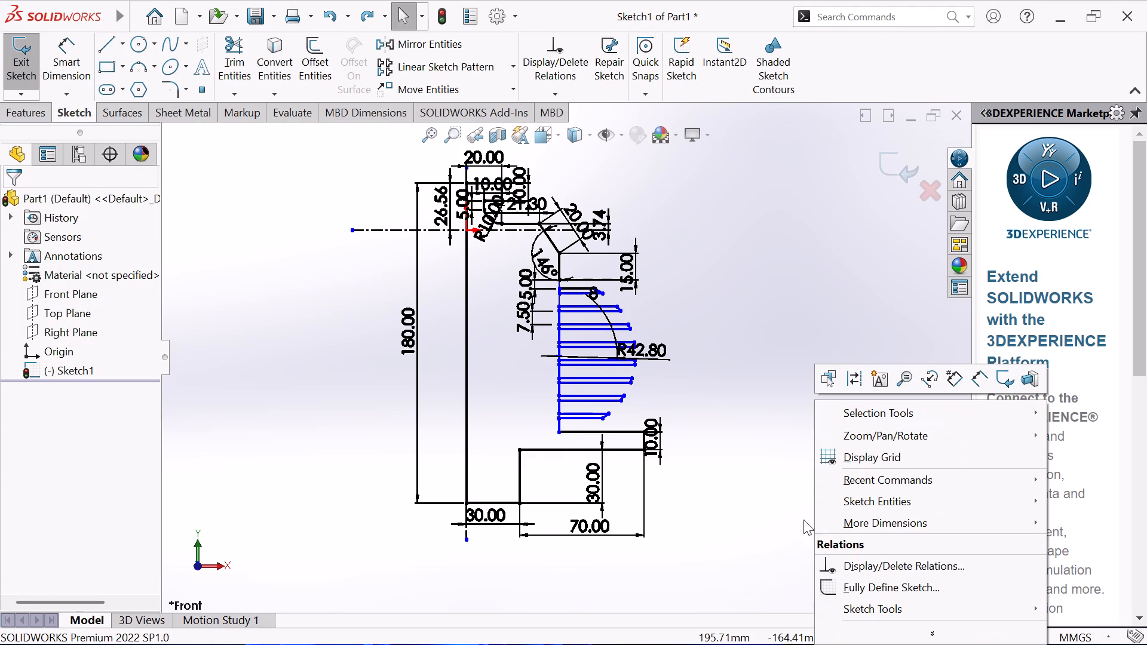
click(717, 373)
scroll(634, 325, up, 3)
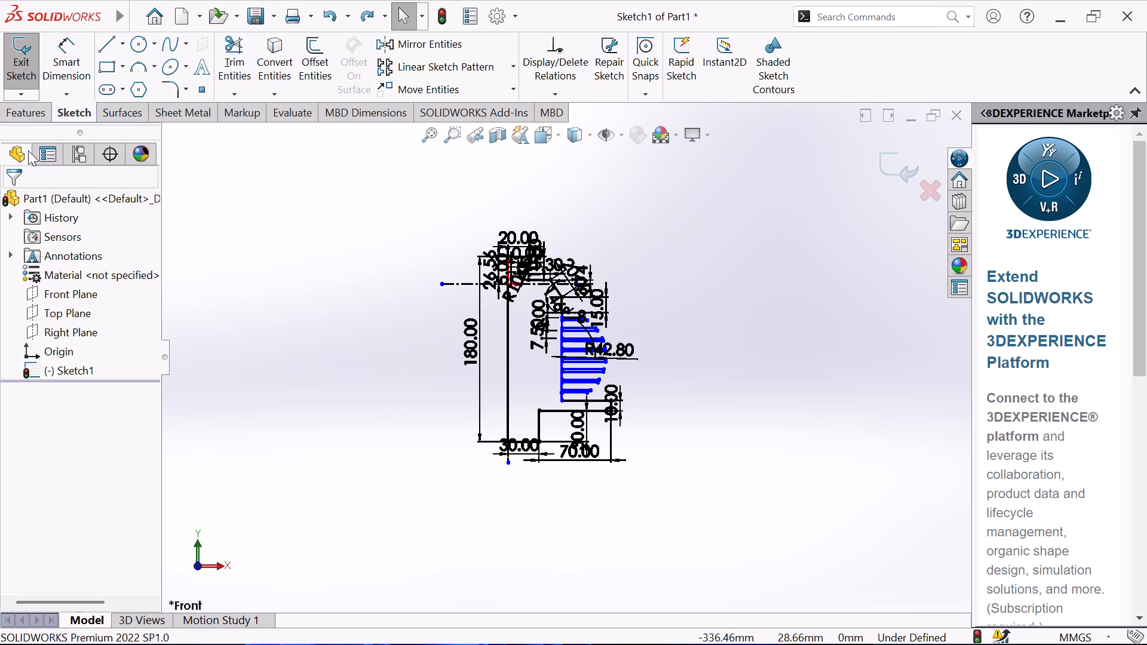
click(20, 110)
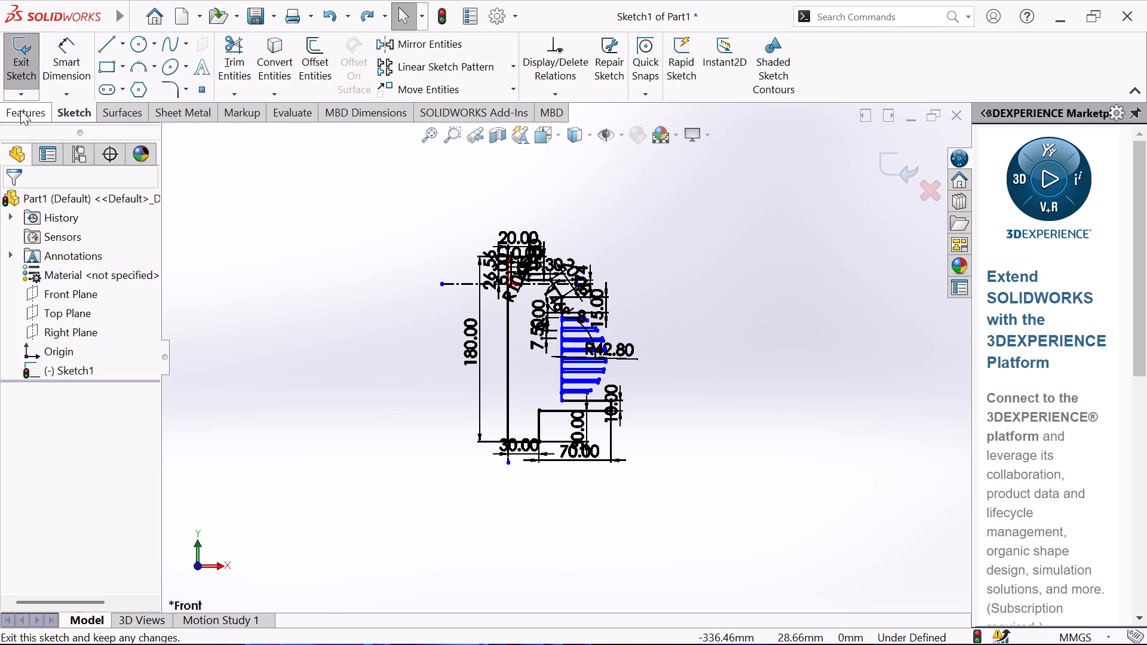
click(84, 60)
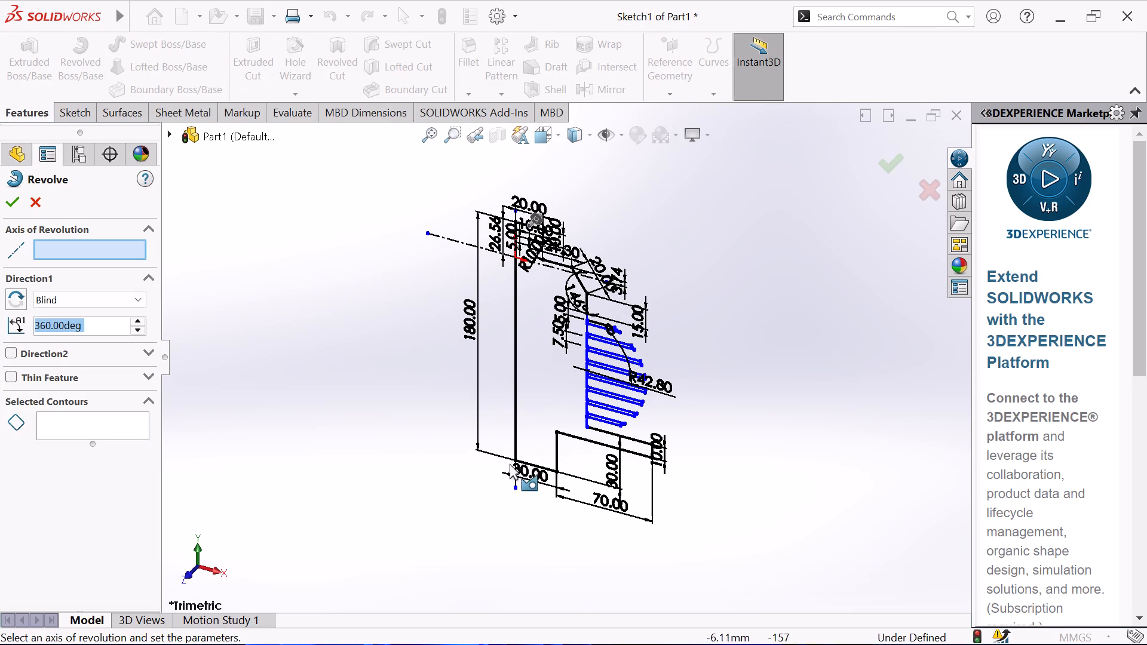
click(517, 483)
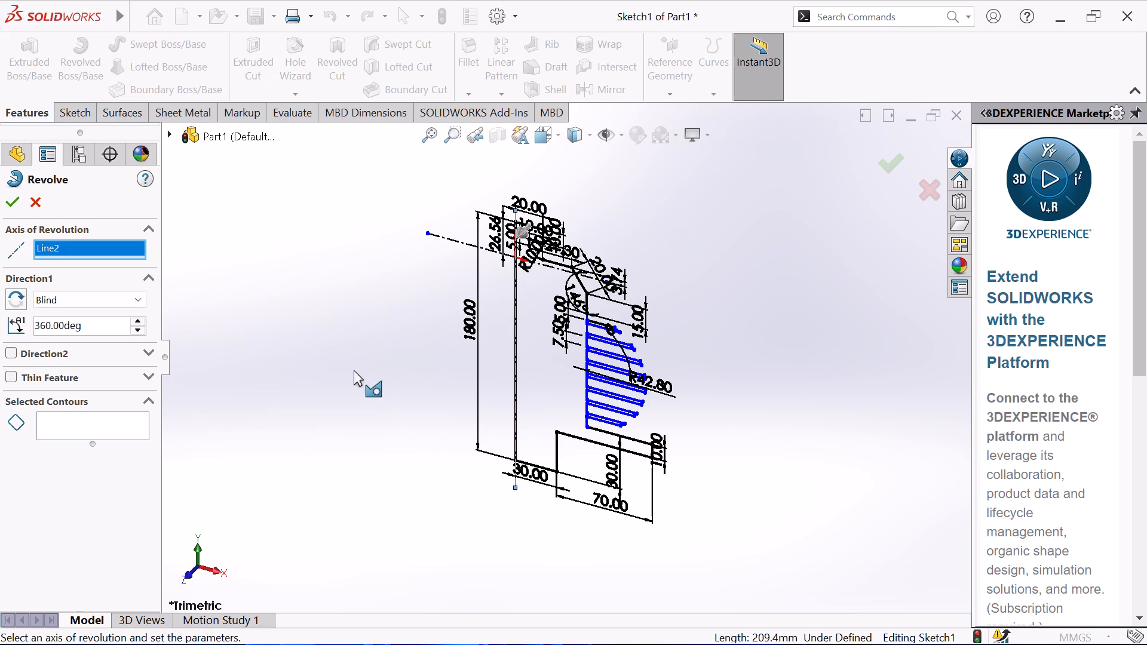
middle_drag(348, 364, 345, 378)
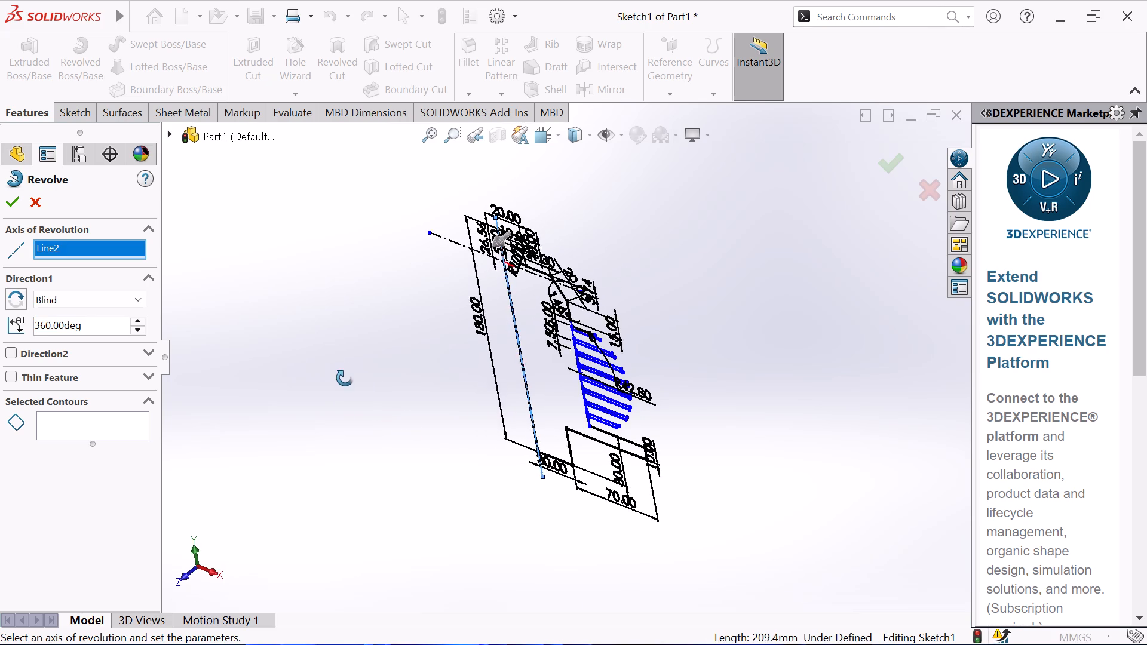
middle_drag(345, 378, 438, 344)
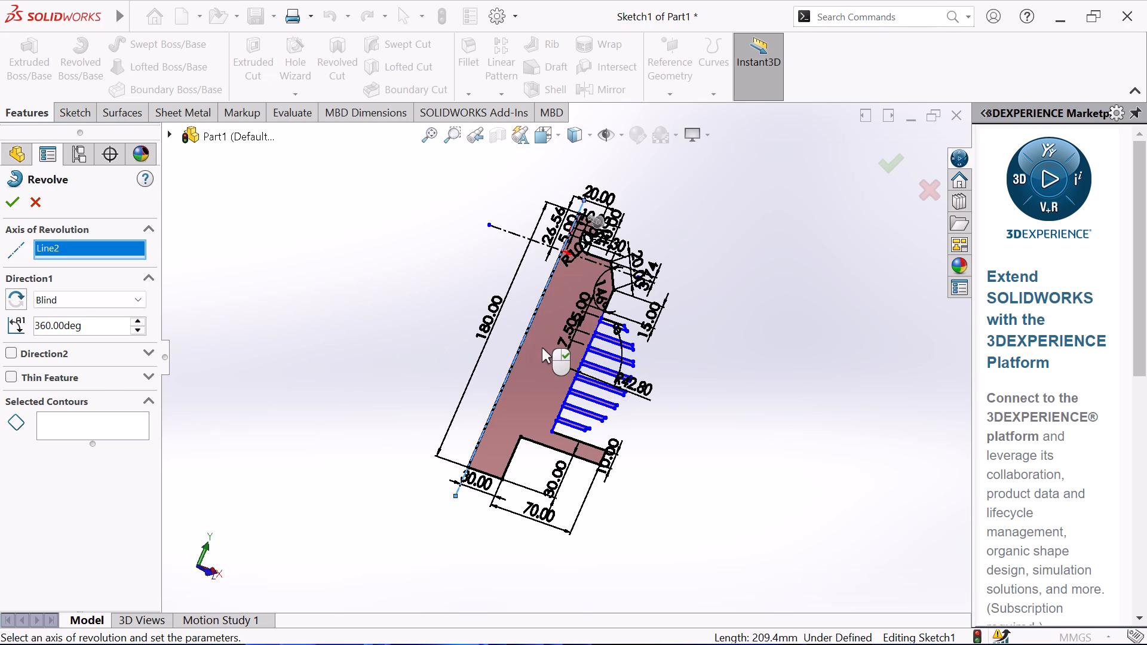
click(542, 348)
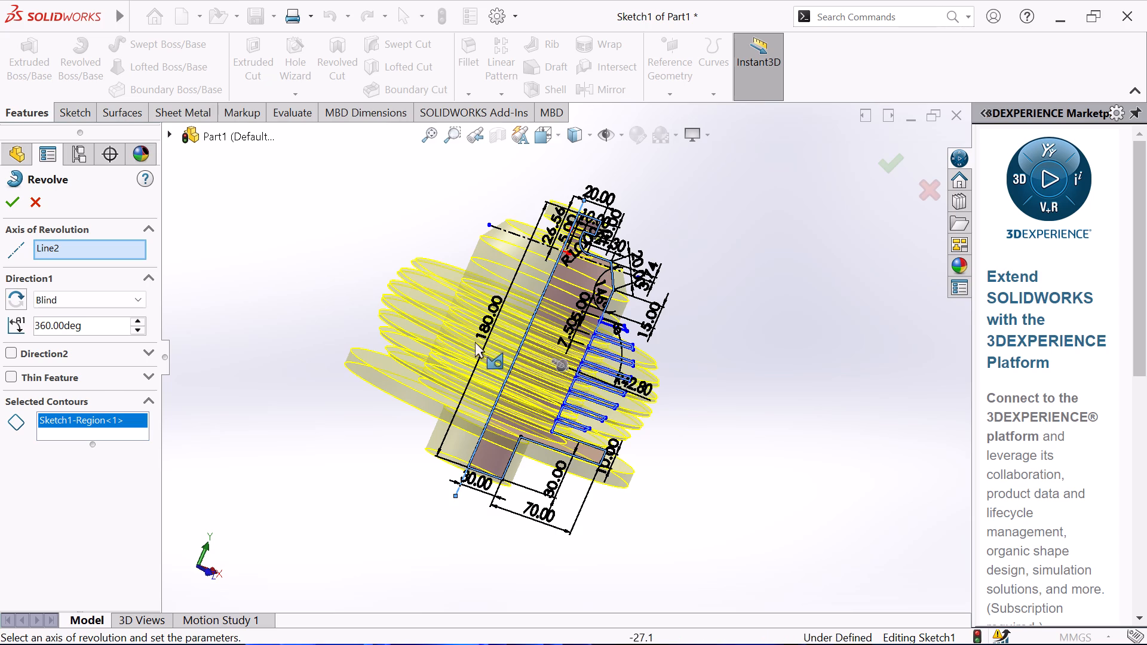
click(11, 197)
click(317, 271)
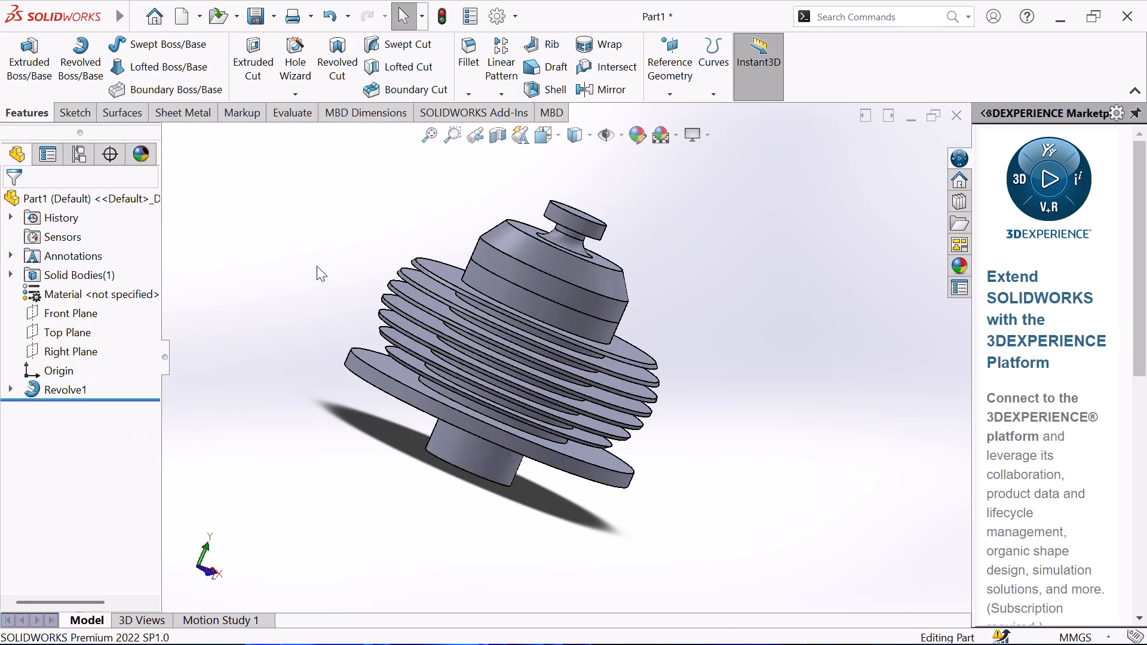
Examine the revolved body from all around, including the thin fins, the base flange and the top knob.
middle_drag(326, 254, 495, 317)
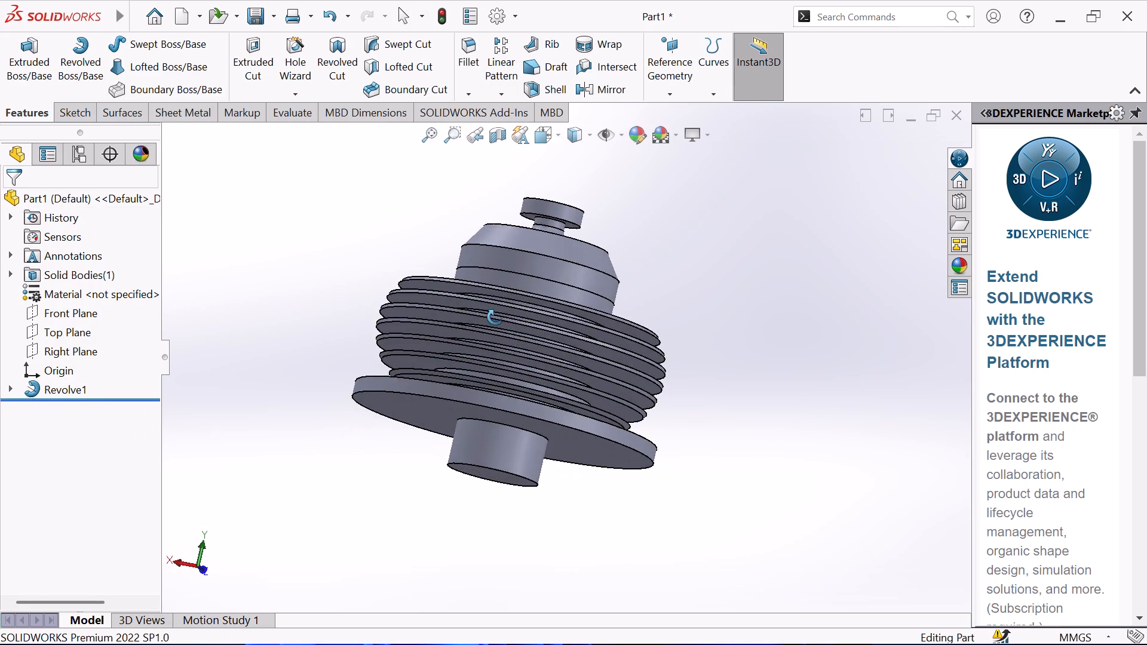
middle_drag(495, 317, 517, 346)
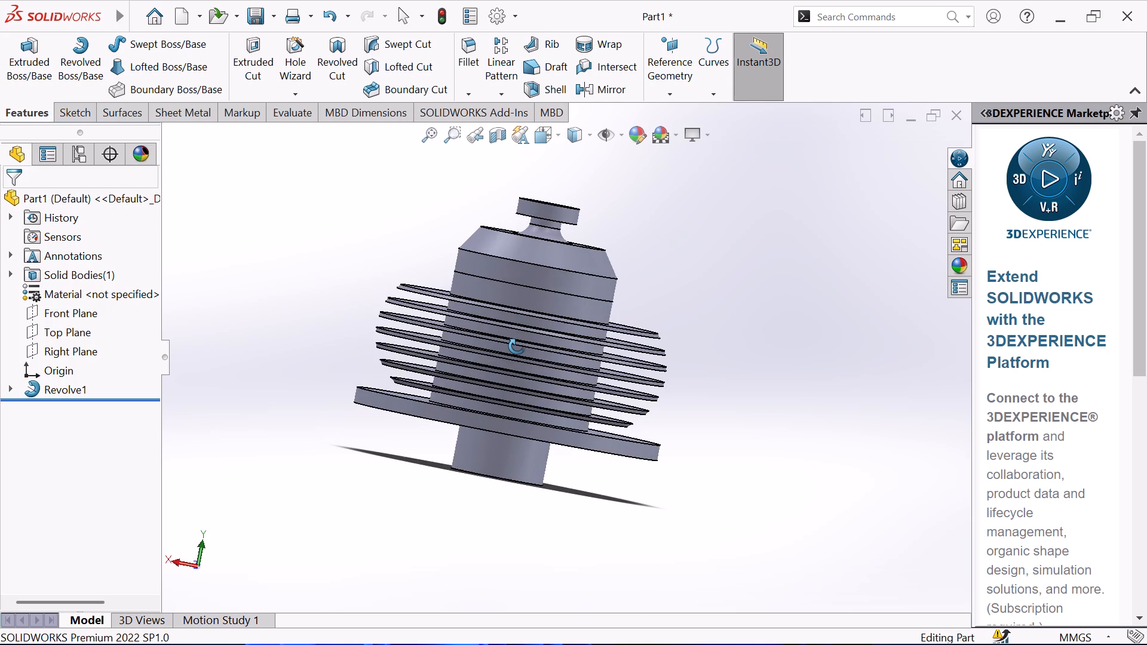
middle_drag(517, 346, 628, 370)
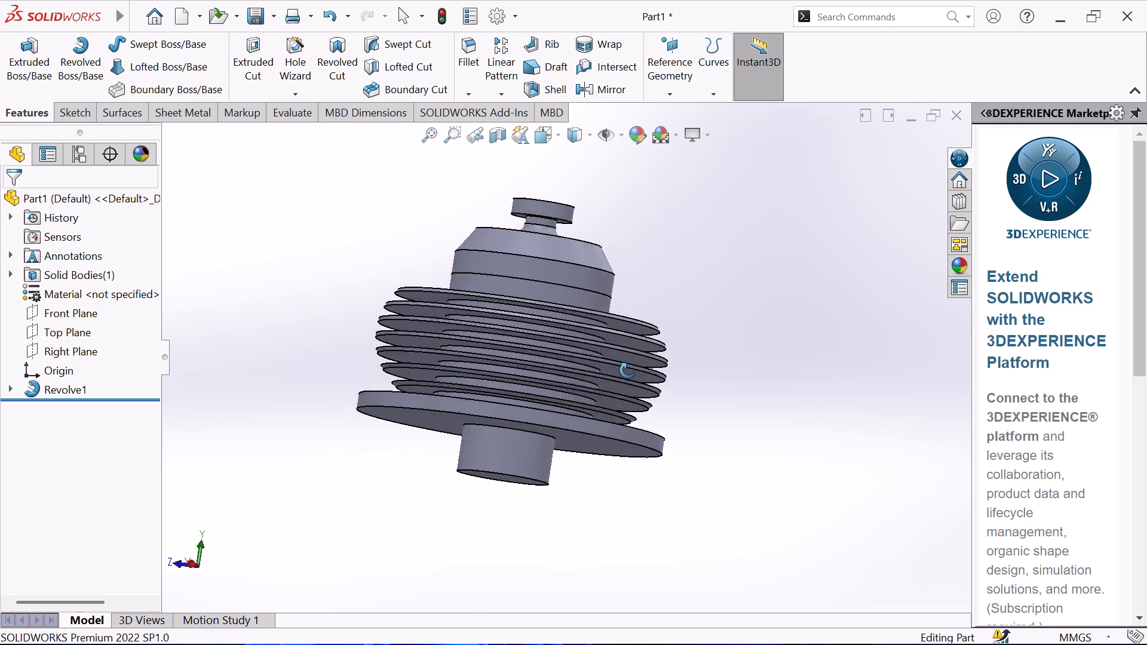
middle_drag(628, 370, 674, 367)
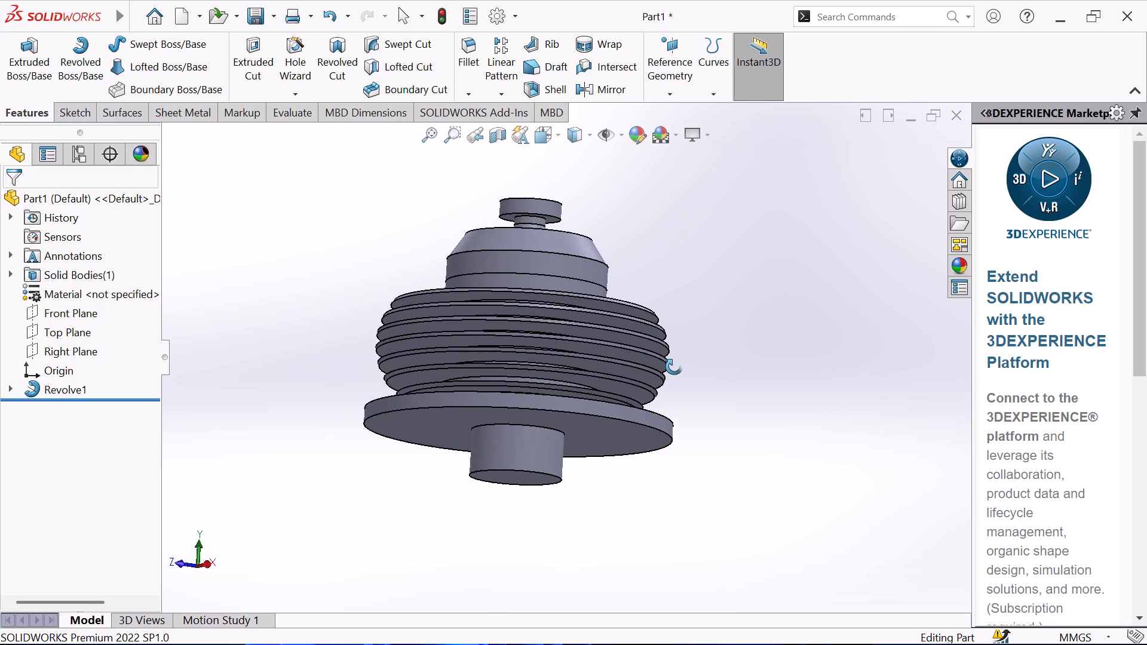
middle_drag(674, 367, 705, 397)
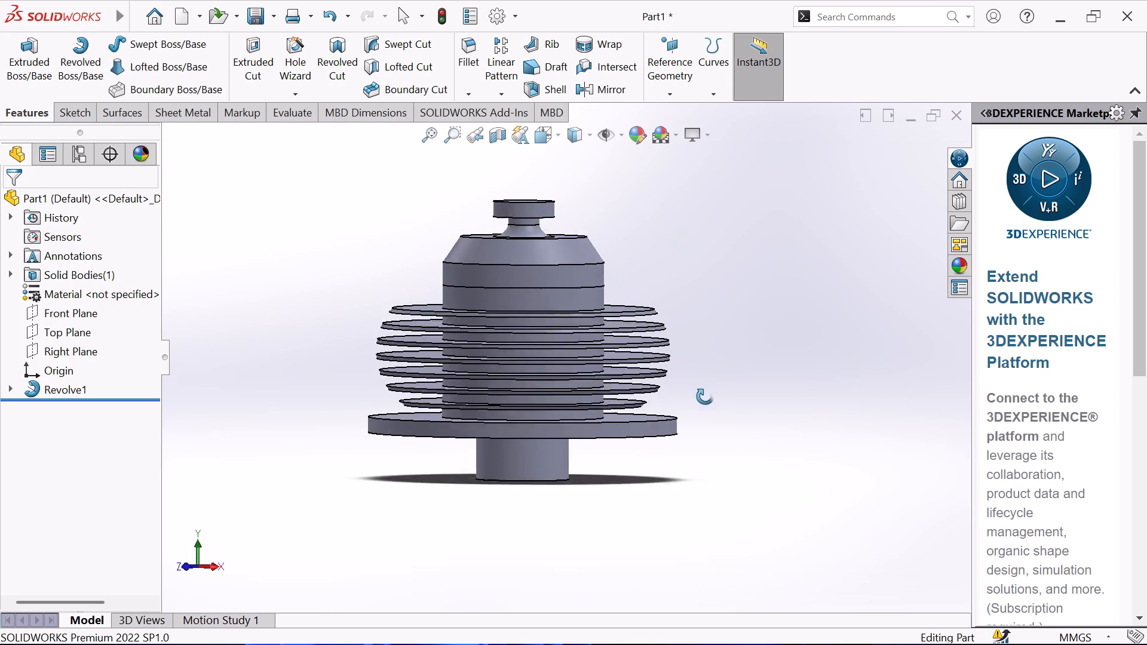
middle_drag(705, 397, 765, 392)
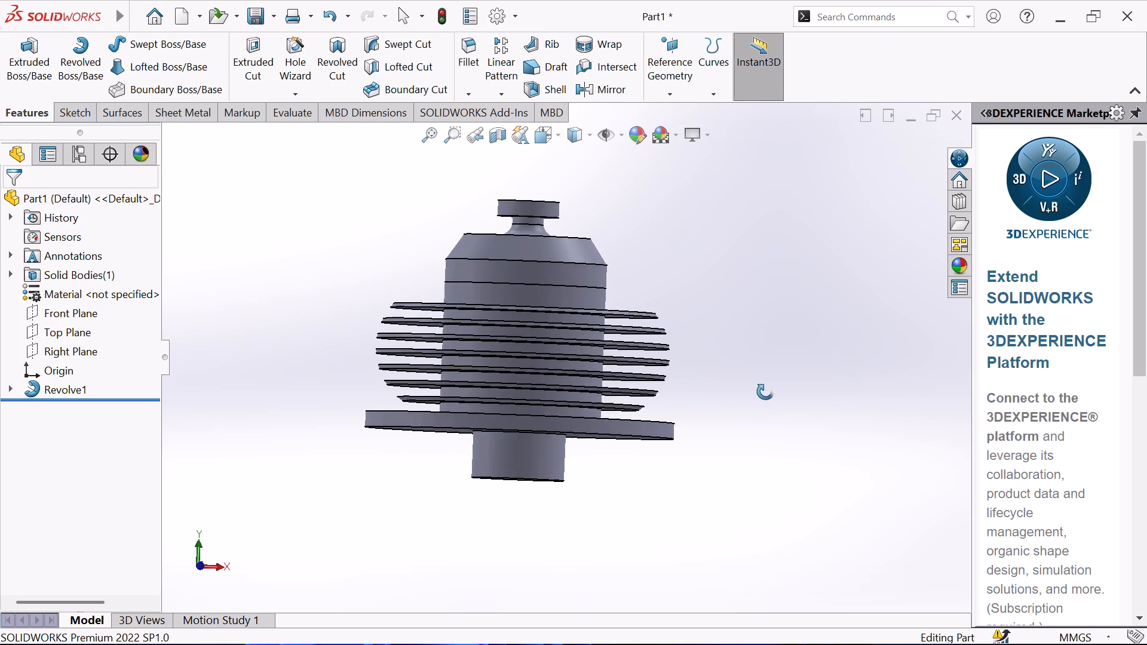
middle_drag(765, 392, 783, 388)
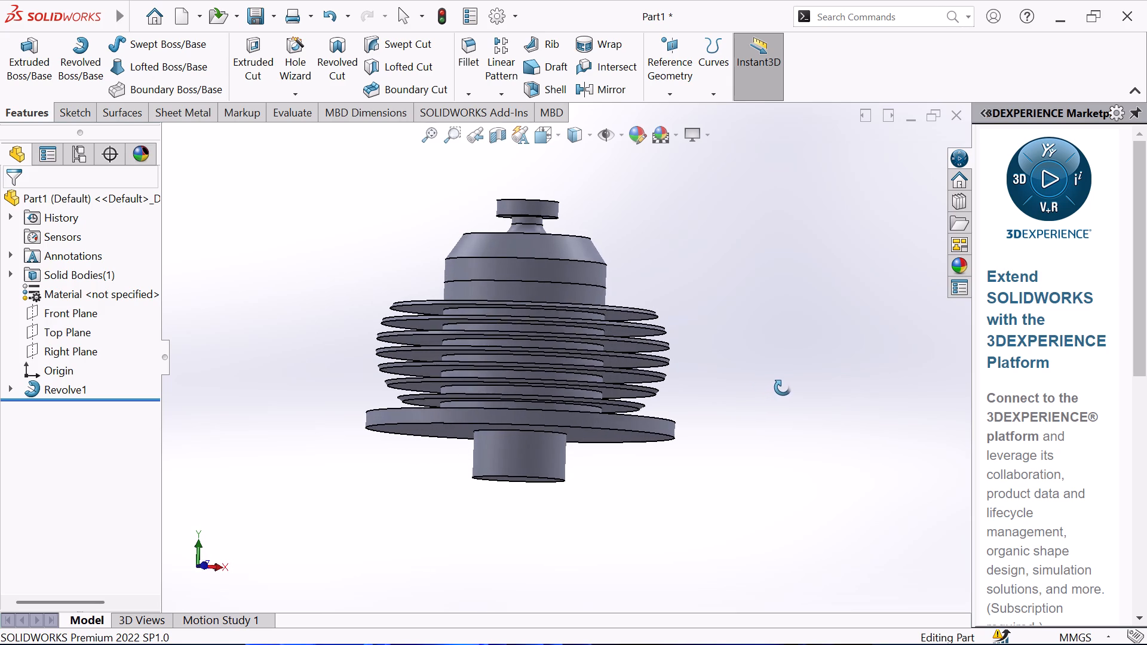
middle_drag(783, 388, 801, 379)
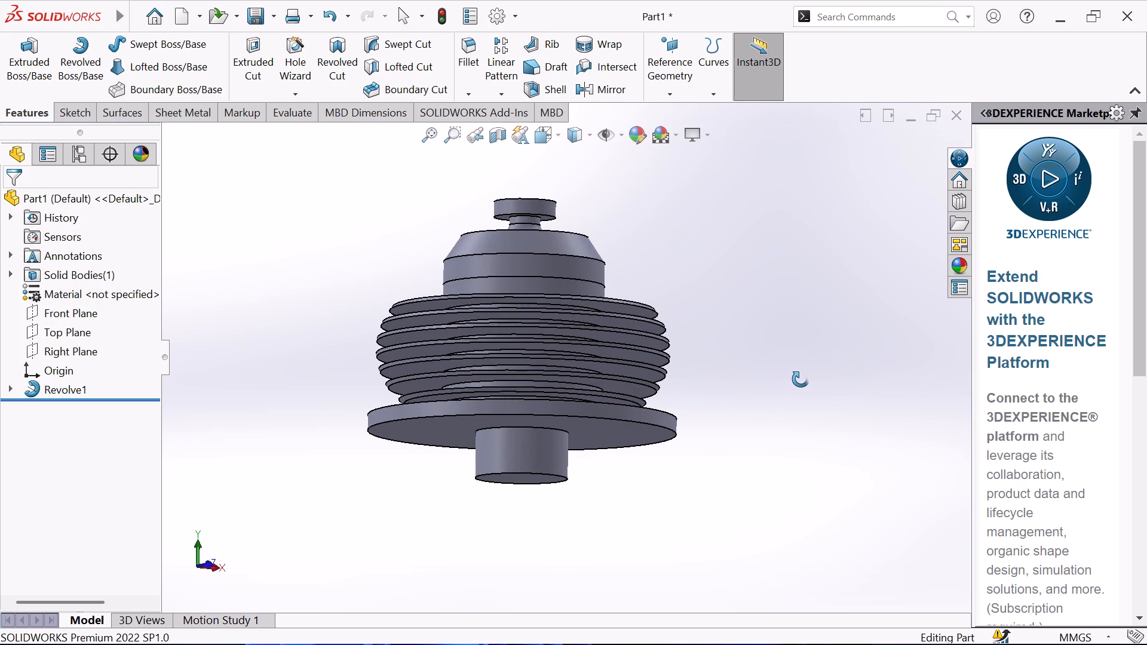
middle_drag(801, 379, 810, 385)
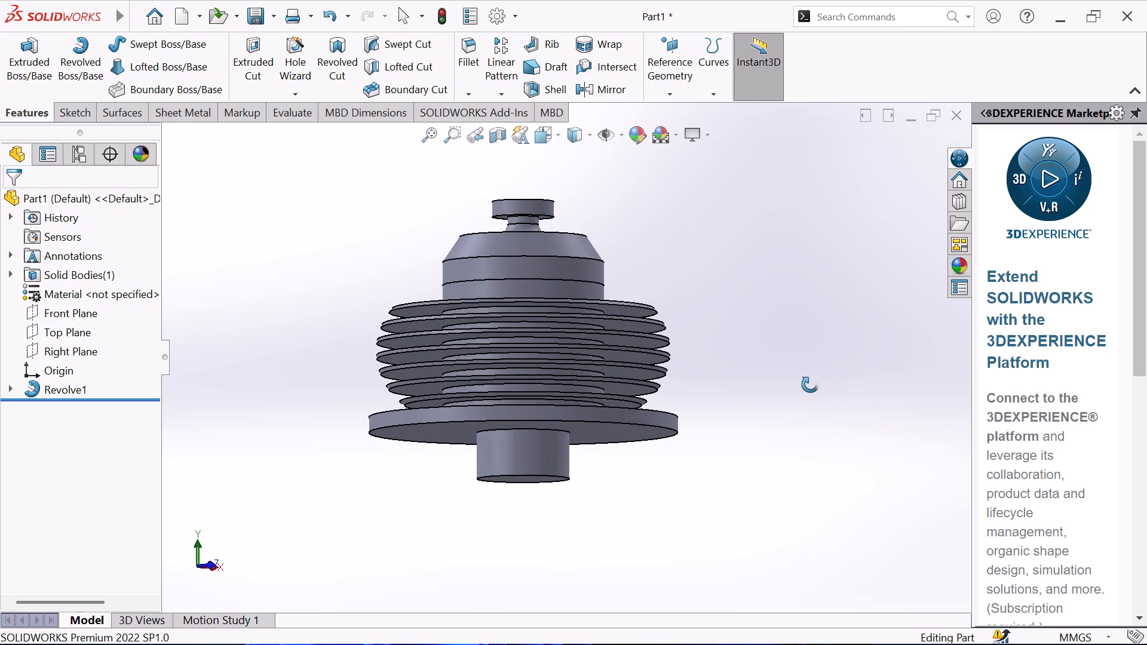
middle_drag(810, 385, 811, 385)
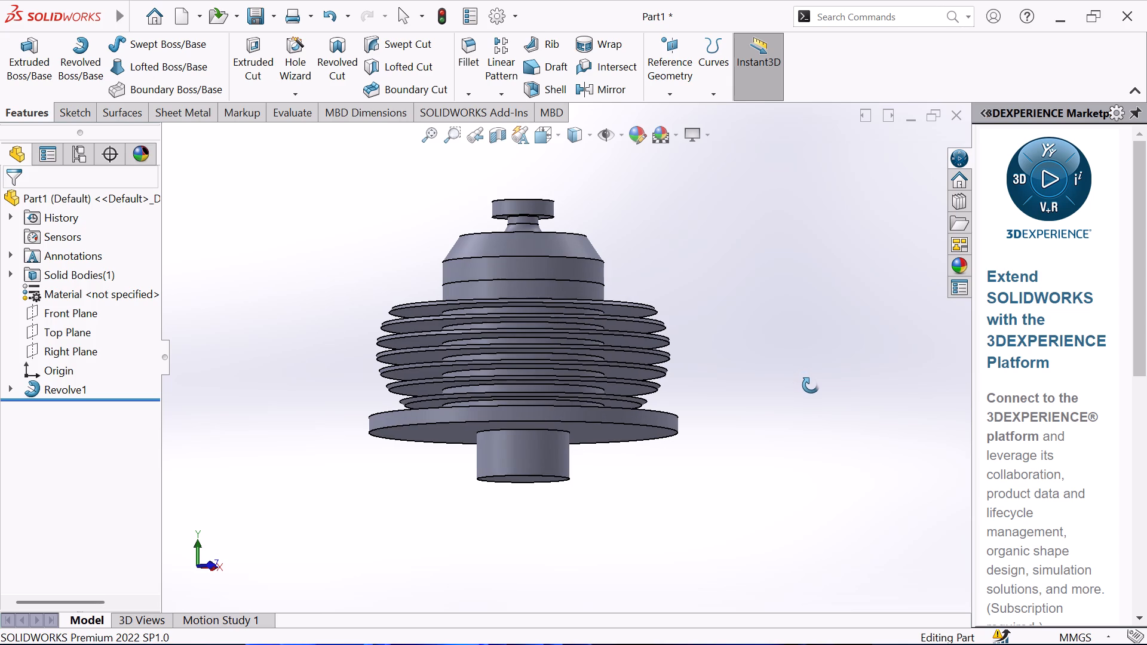
middle_drag(811, 385, 814, 385)
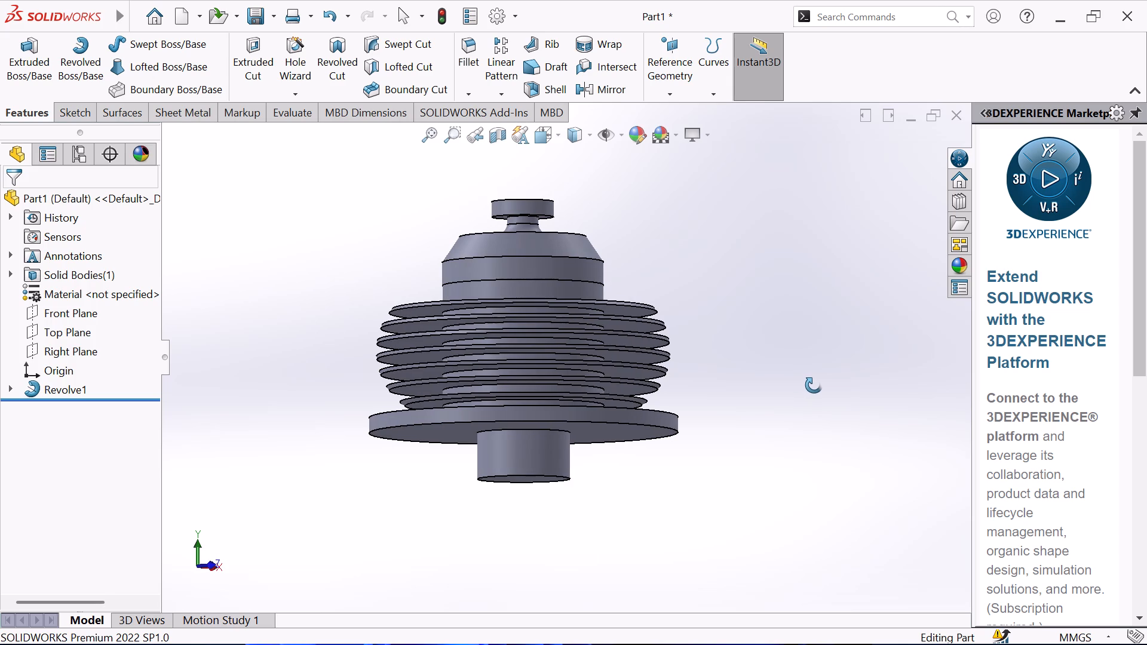
middle_drag(814, 385, 815, 384)
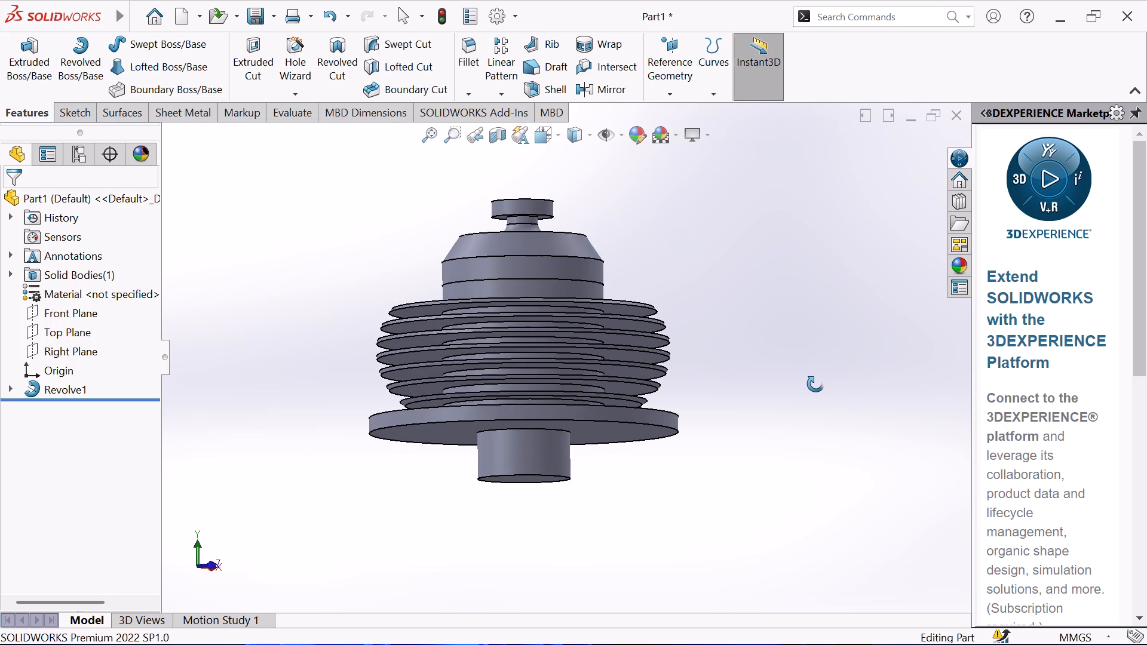
middle_drag(815, 384, 822, 382)
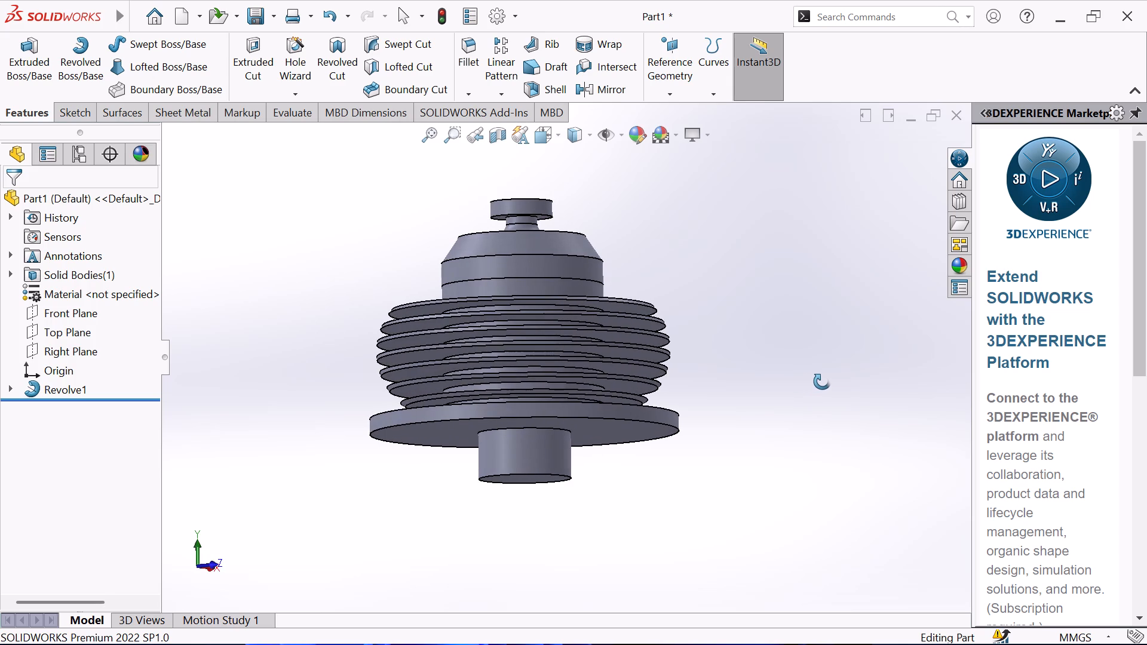
middle_drag(822, 382, 826, 380)
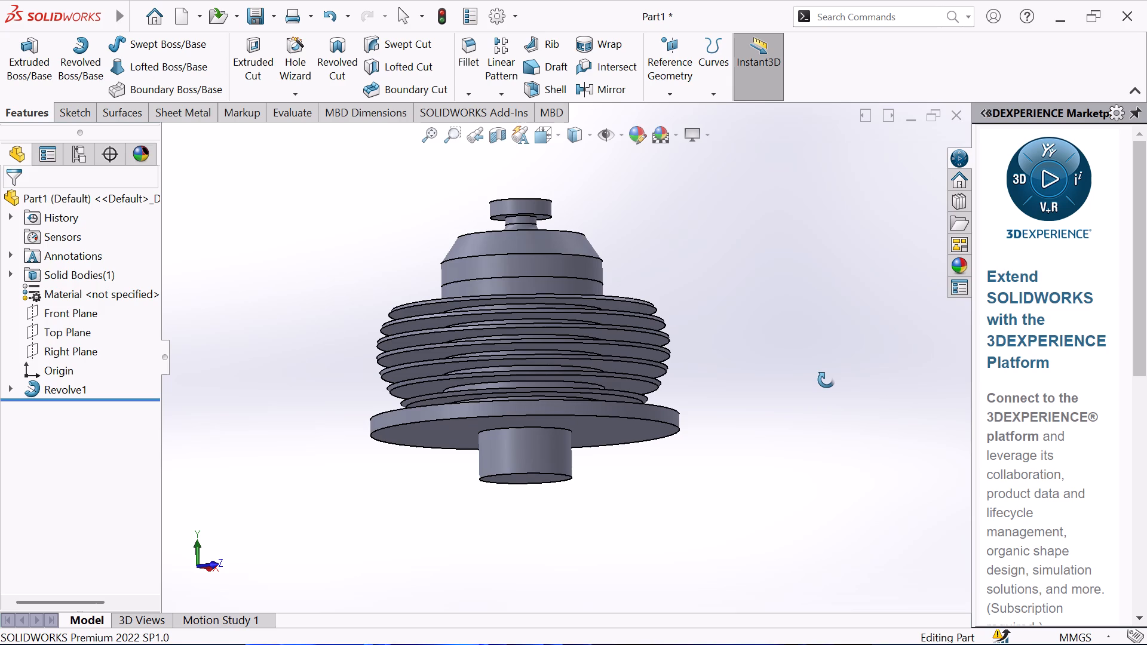
middle_drag(826, 380, 833, 376)
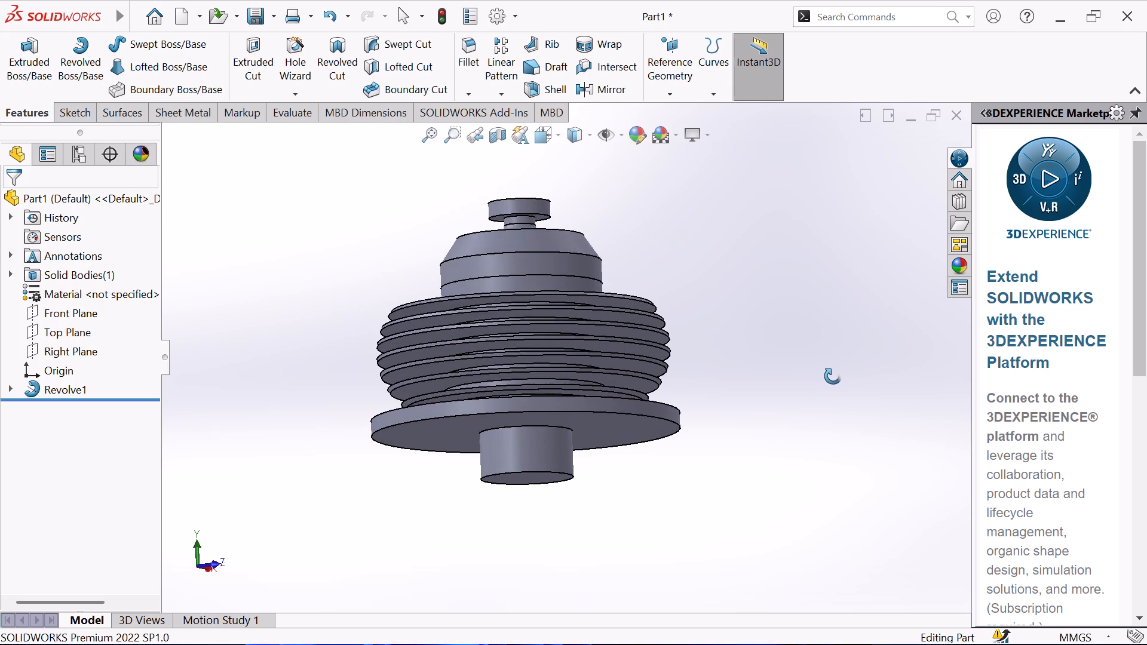
middle_drag(833, 376, 789, 401)
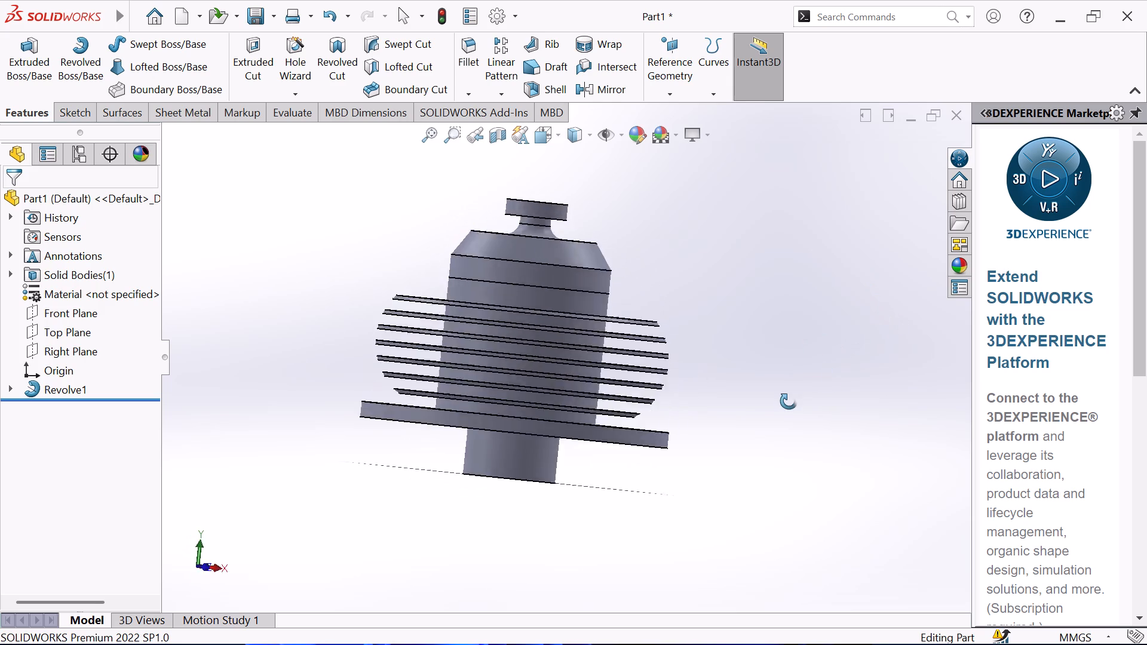
middle_drag(789, 401, 849, 417)
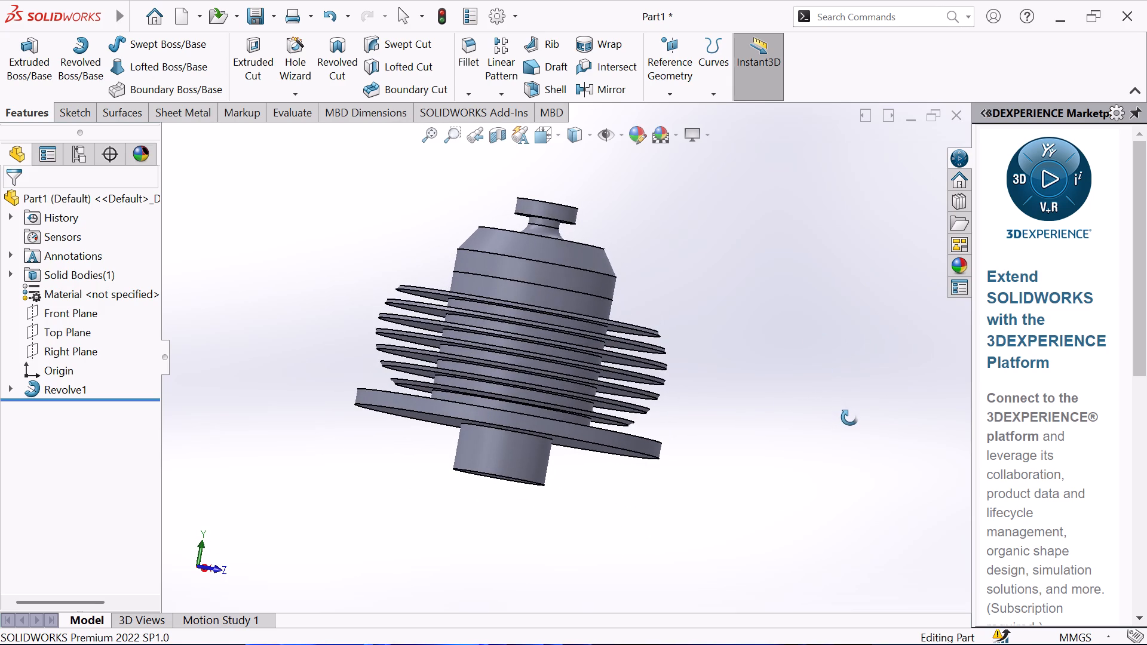
middle_drag(849, 417, 867, 445)
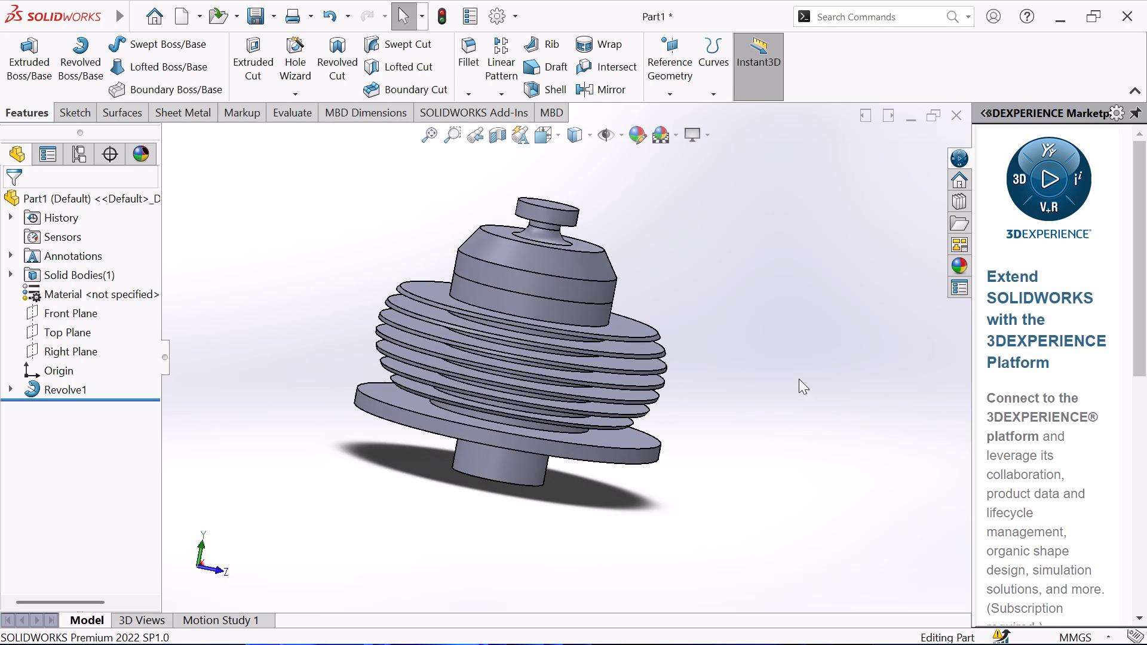
Preview a section view of the body on the Front Plane with 0 mm offset, and close it without applying.
click(494, 134)
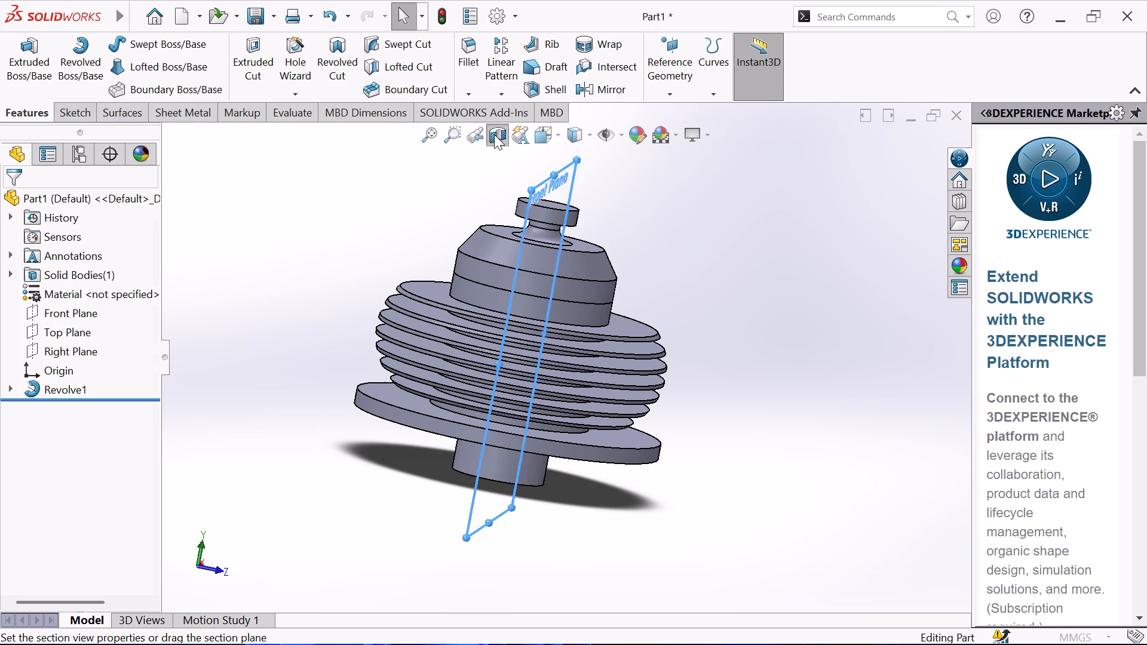
middle_drag(738, 363, 679, 360)
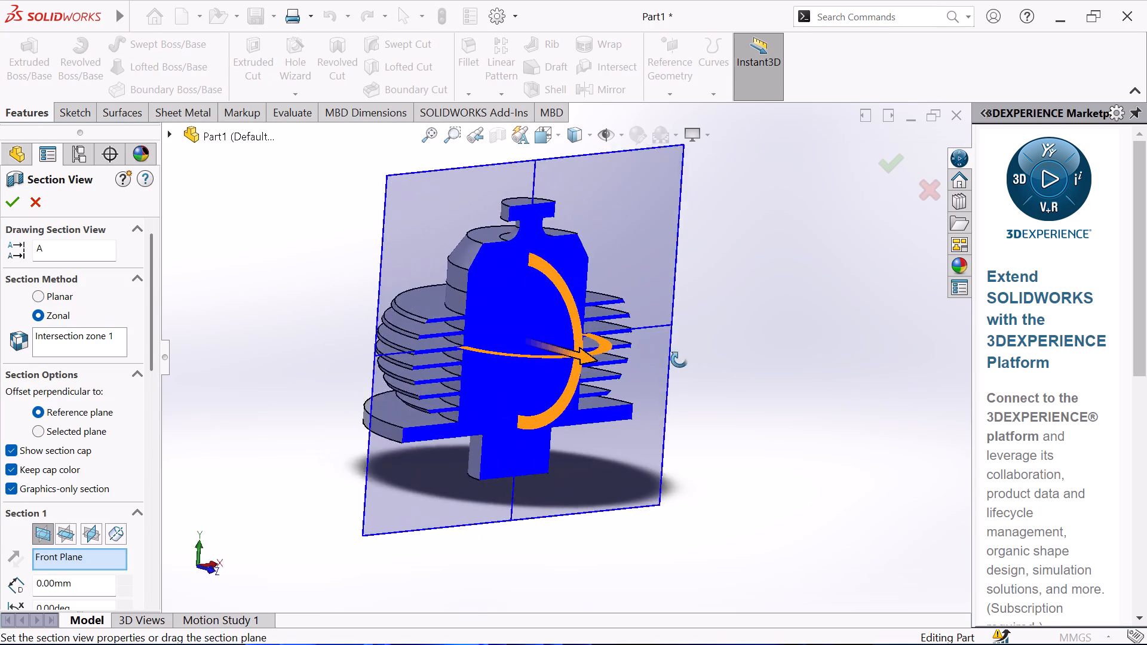
middle_drag(679, 360, 663, 351)
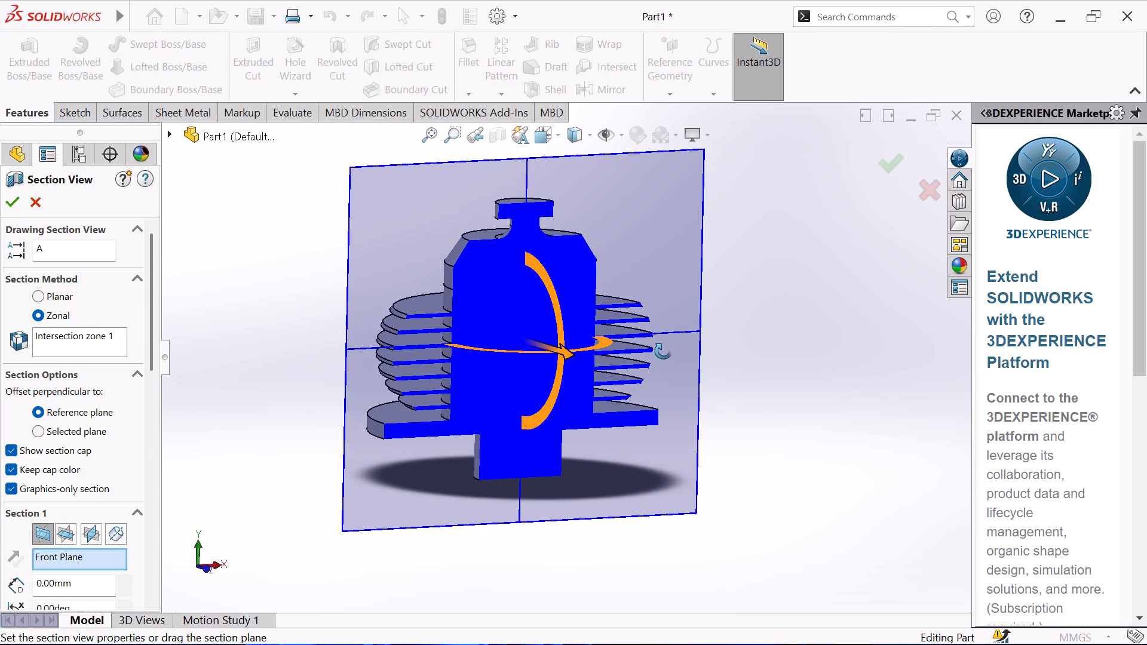
middle_drag(663, 351, 664, 351)
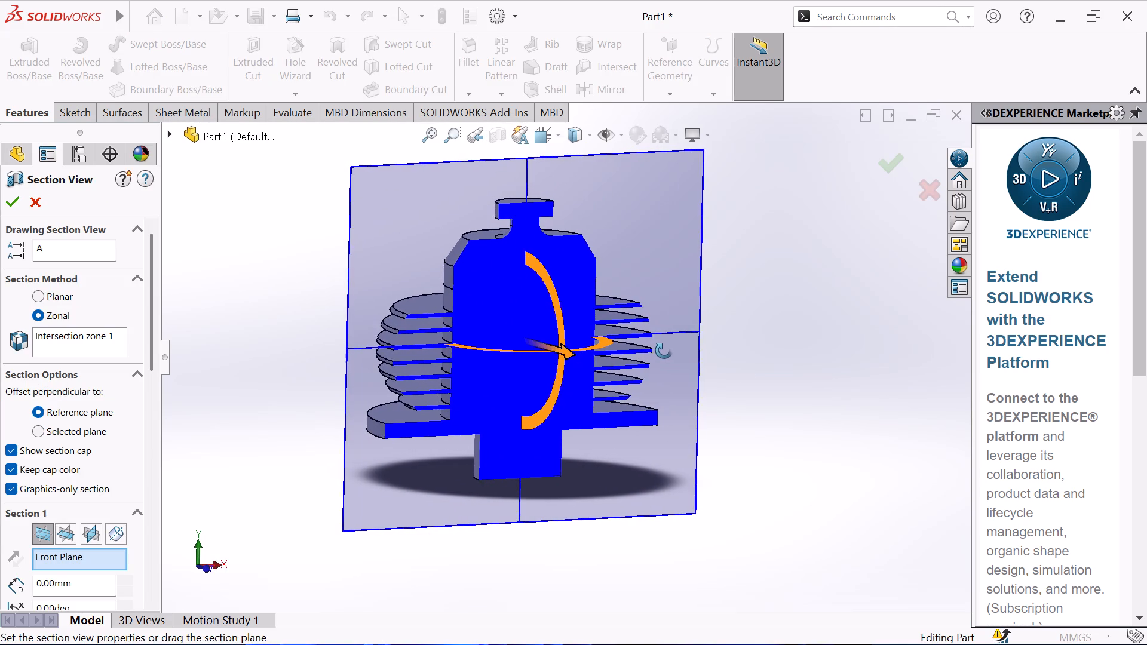
middle_drag(664, 351, 667, 348)
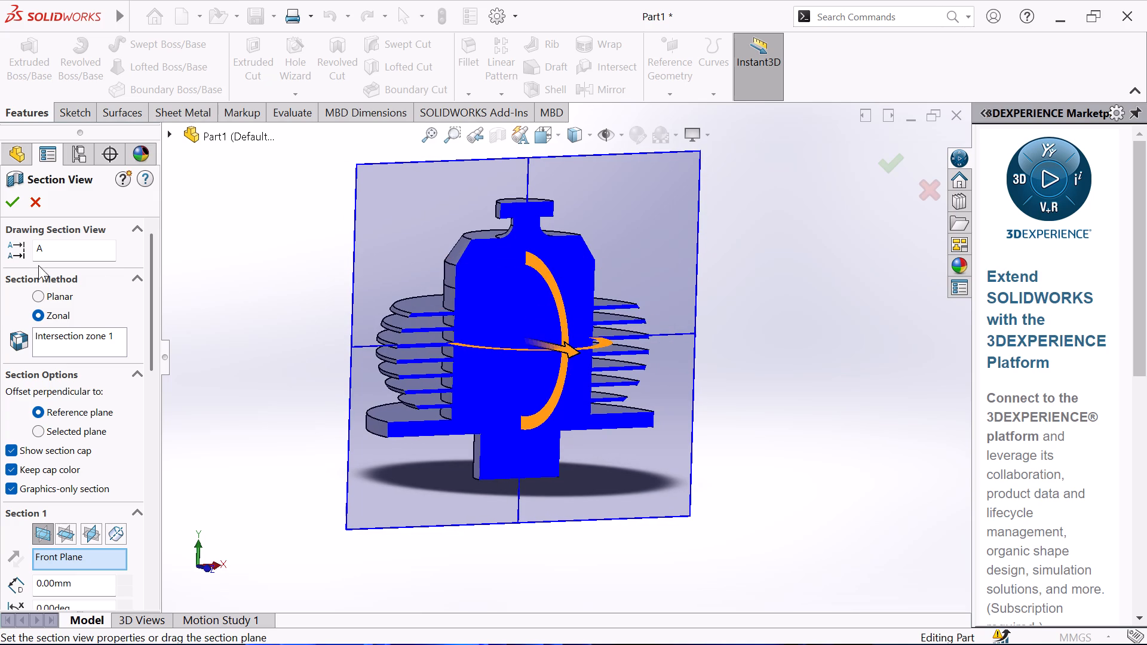
click(35, 203)
Undo the revolve of the finned body to get back to editing its profile sketch.
middle_drag(401, 307, 407, 284)
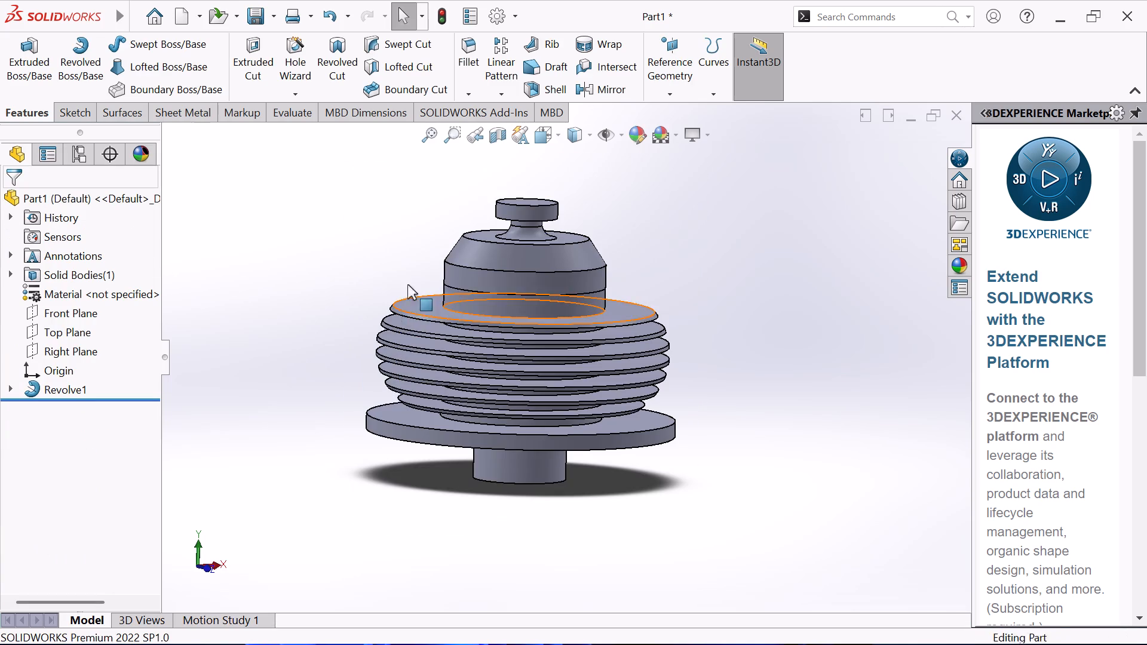
middle_drag(407, 284, 450, 105)
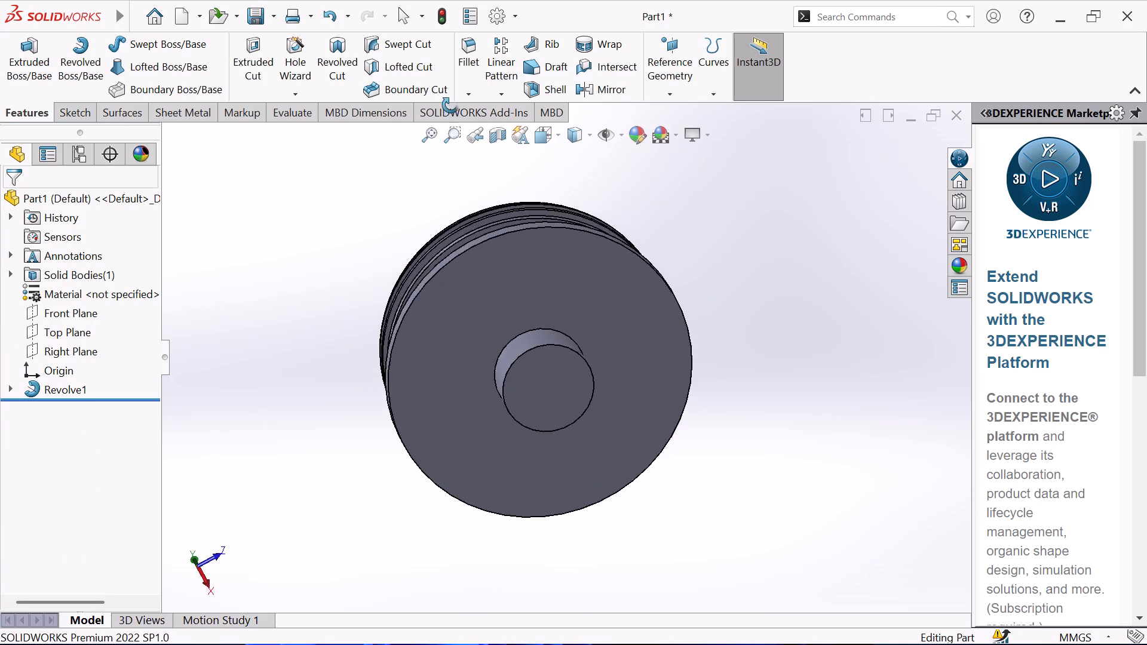
middle_drag(450, 105, 450, 98)
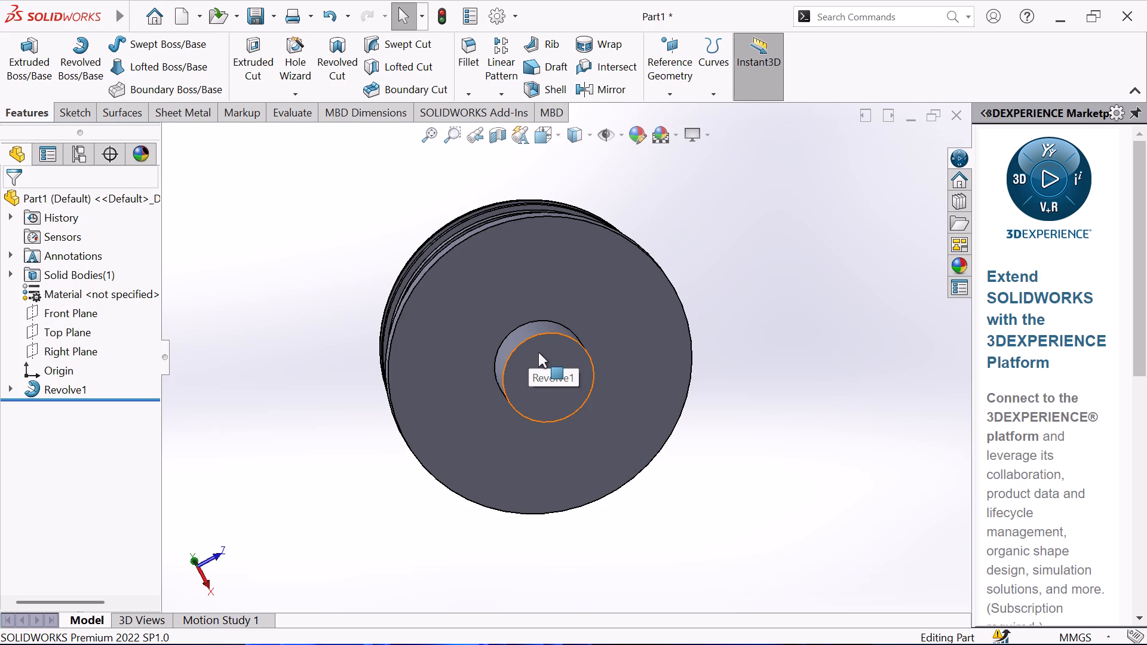
middle_drag(298, 273, 284, 317)
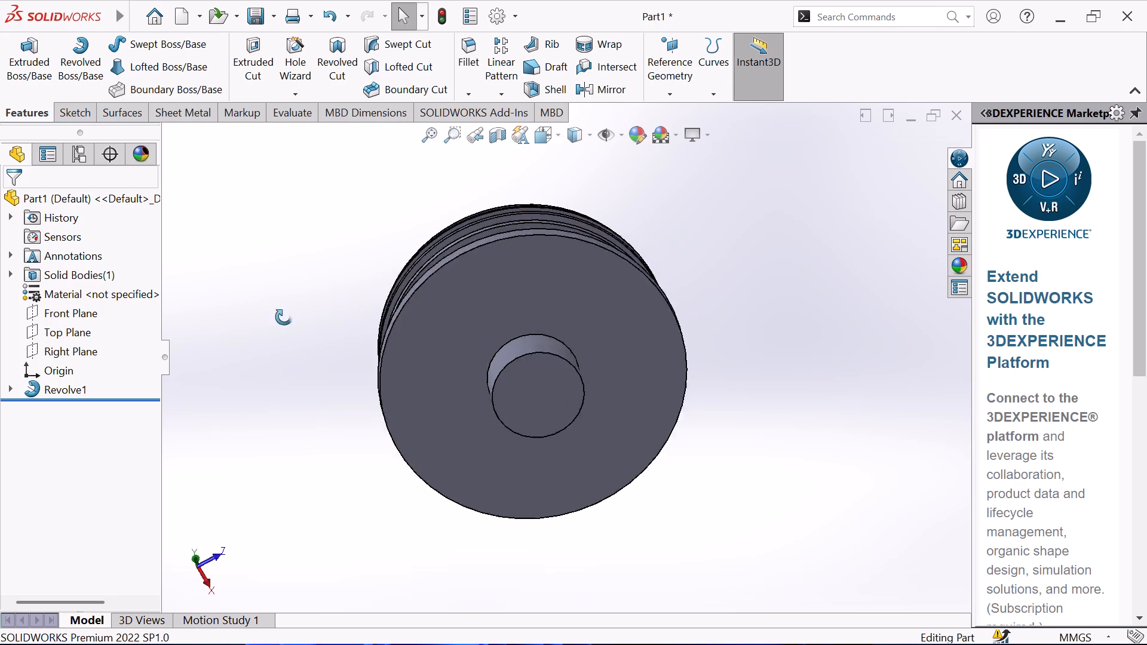
middle_drag(284, 317, 277, 486)
key(ctrl+z)
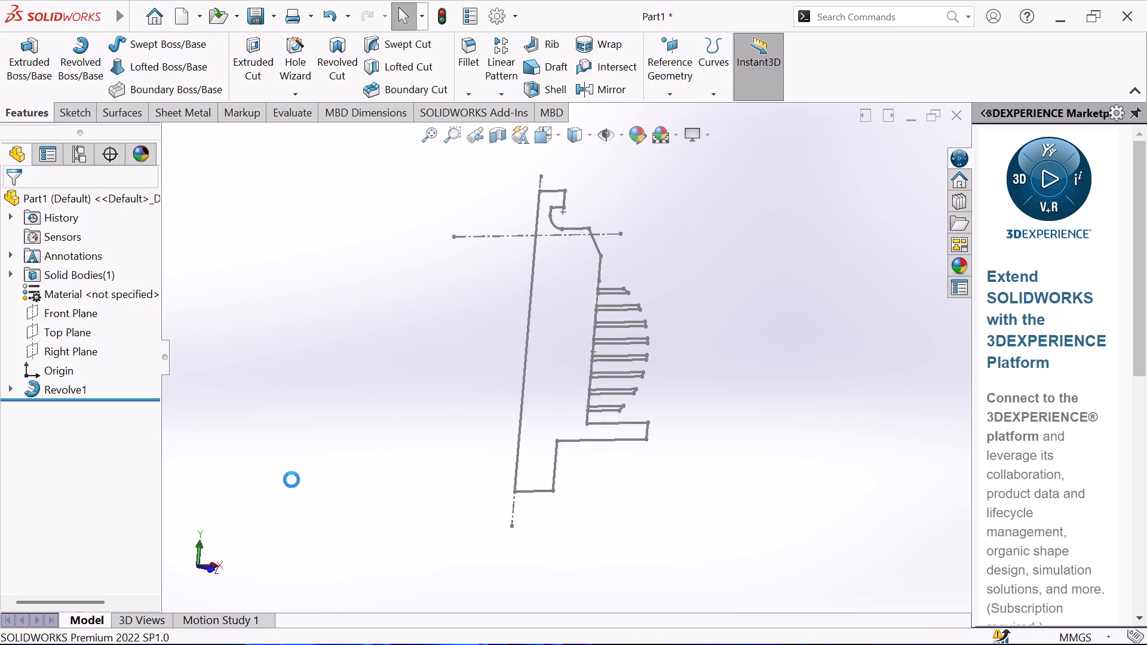
Delete the 70 mm dimension from the base flange's lower horizontal line.
scroll(584, 385, down, 3)
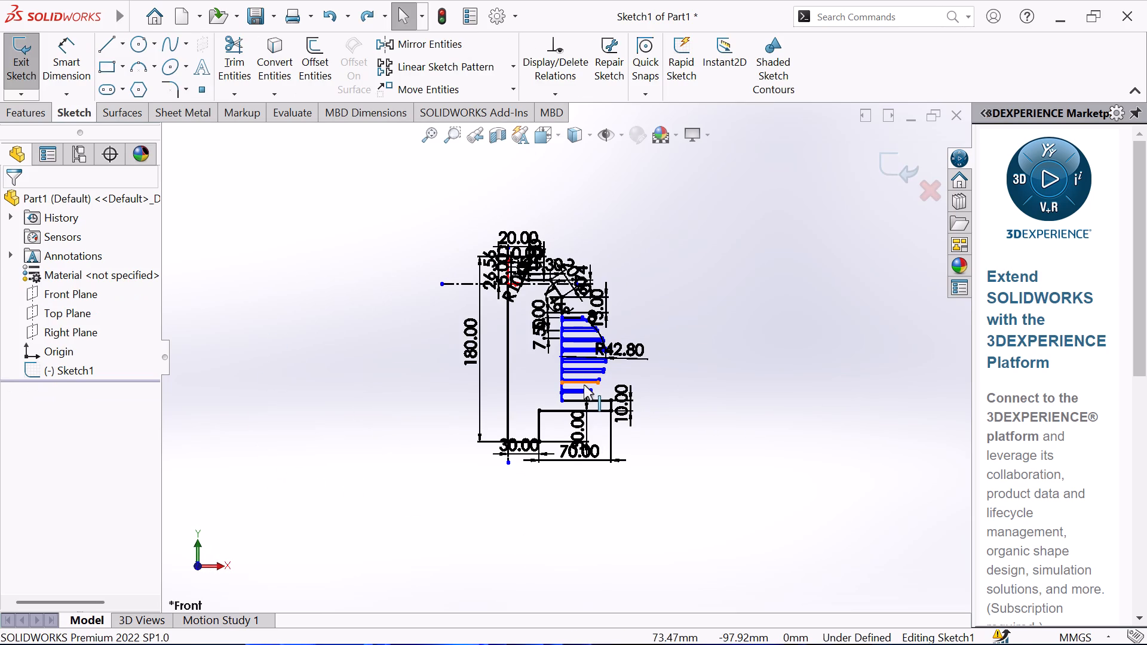
scroll(599, 418, down, 1)
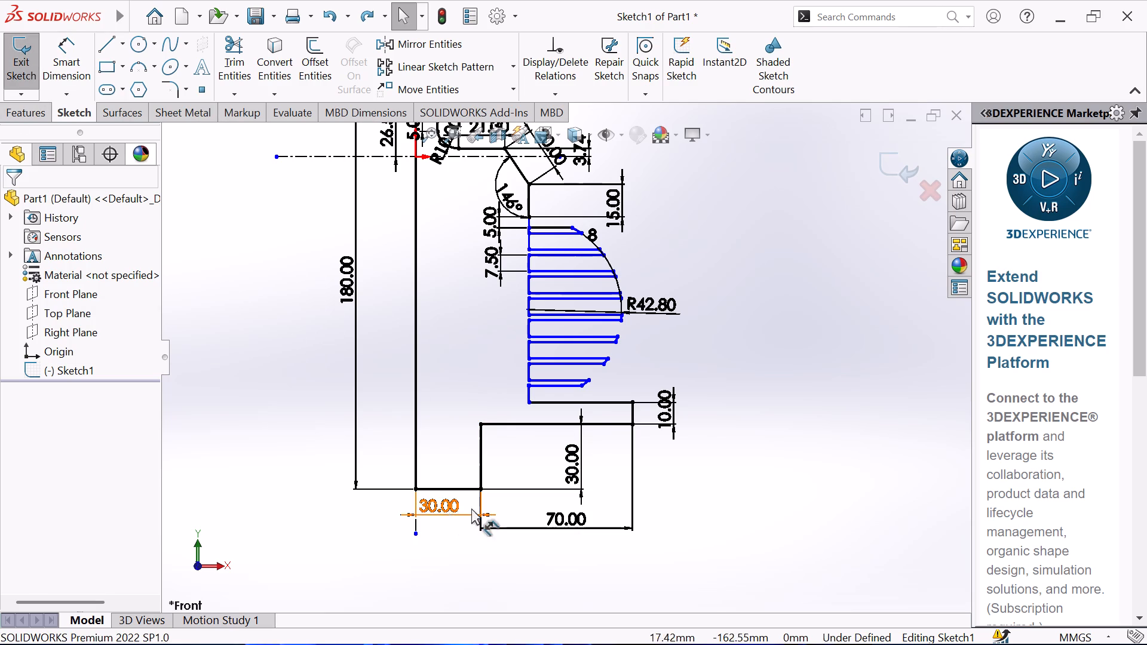
click(552, 530)
key(Delete)
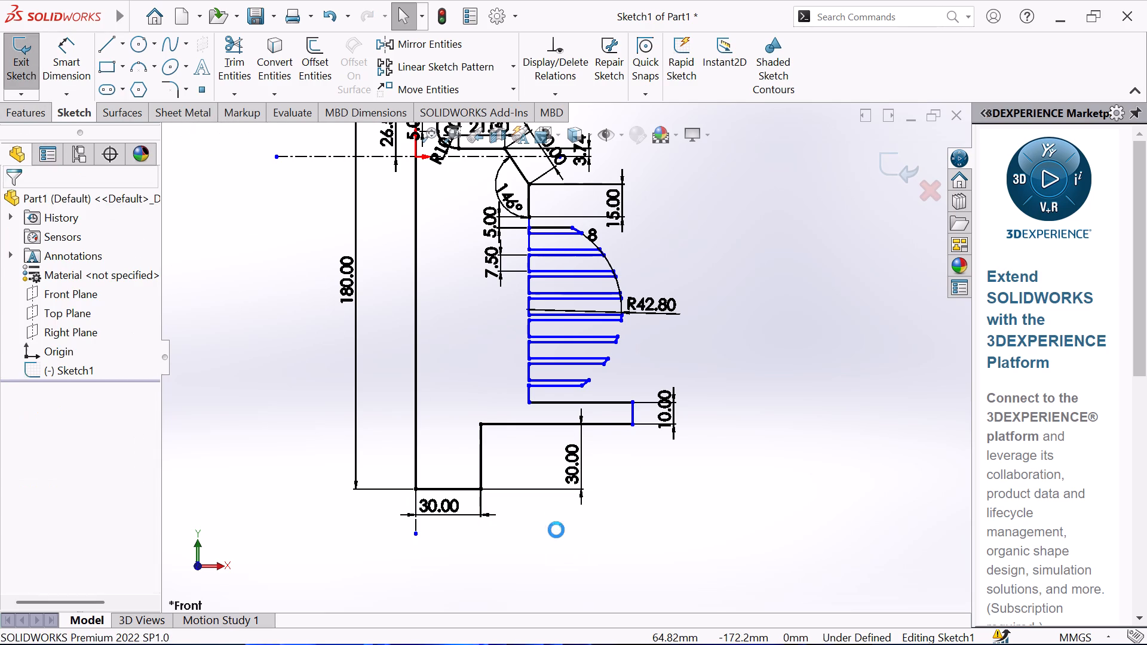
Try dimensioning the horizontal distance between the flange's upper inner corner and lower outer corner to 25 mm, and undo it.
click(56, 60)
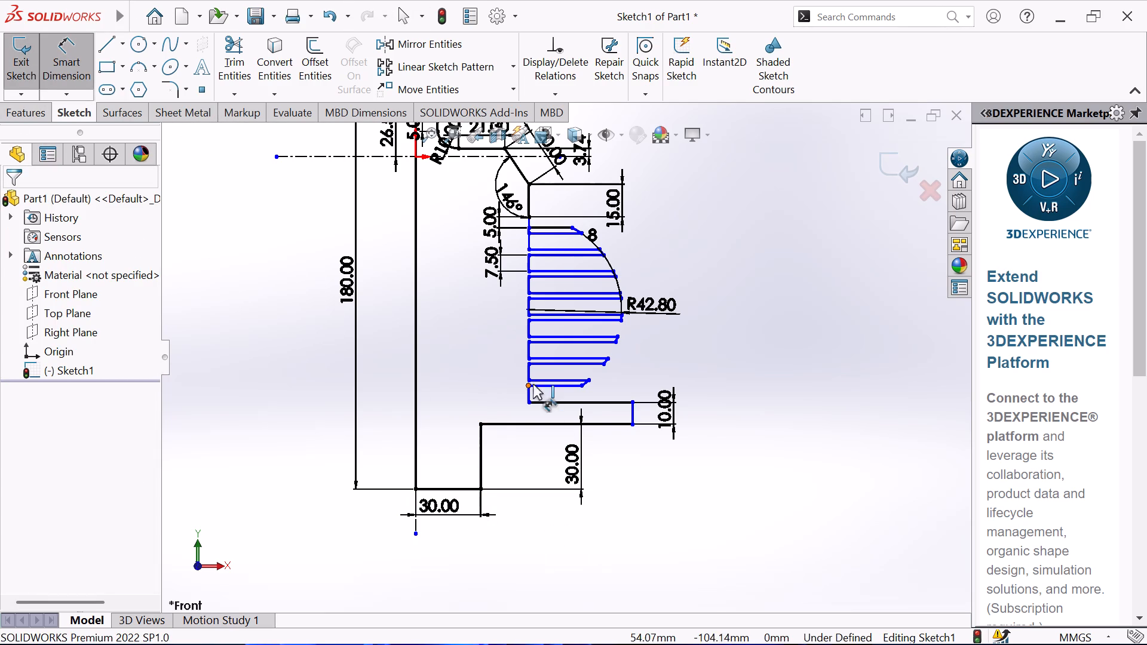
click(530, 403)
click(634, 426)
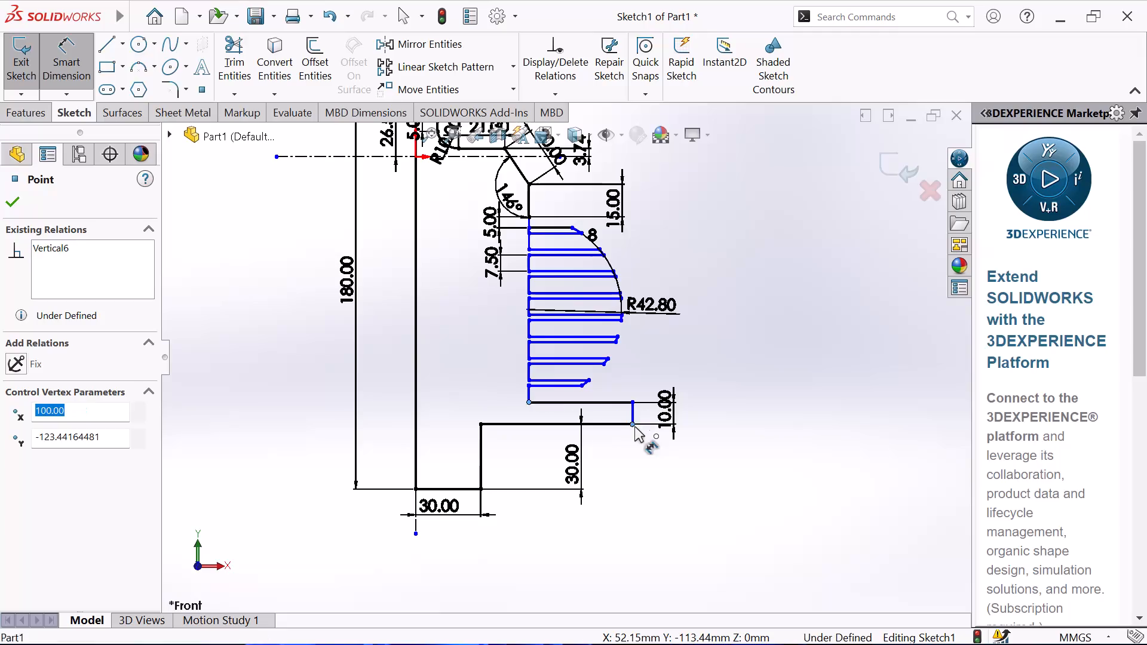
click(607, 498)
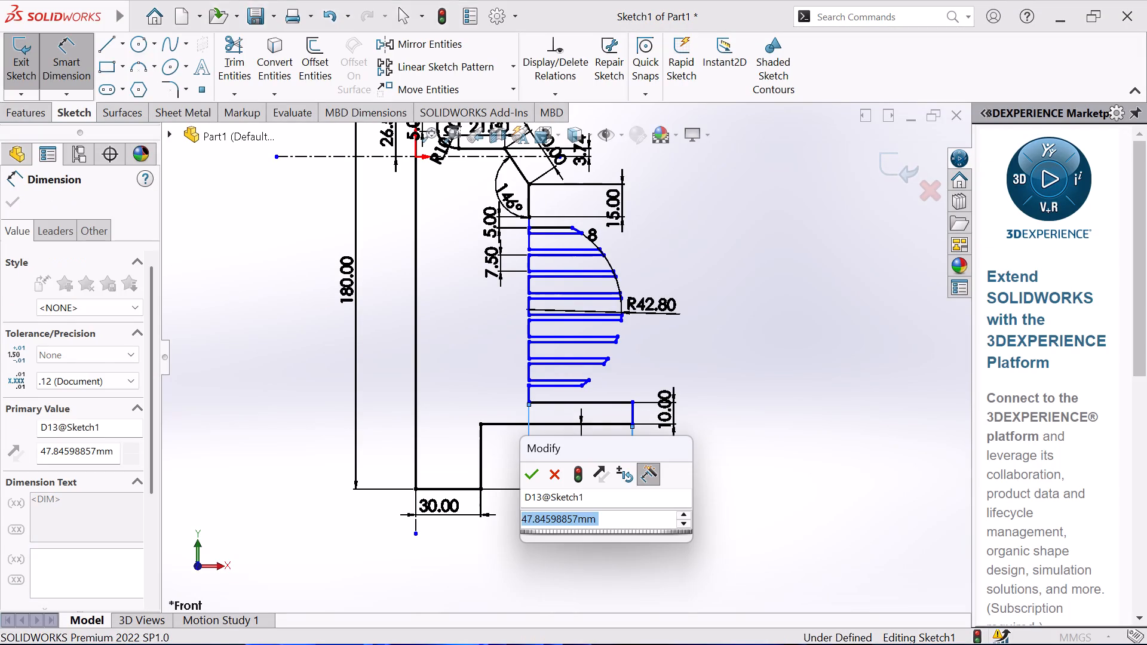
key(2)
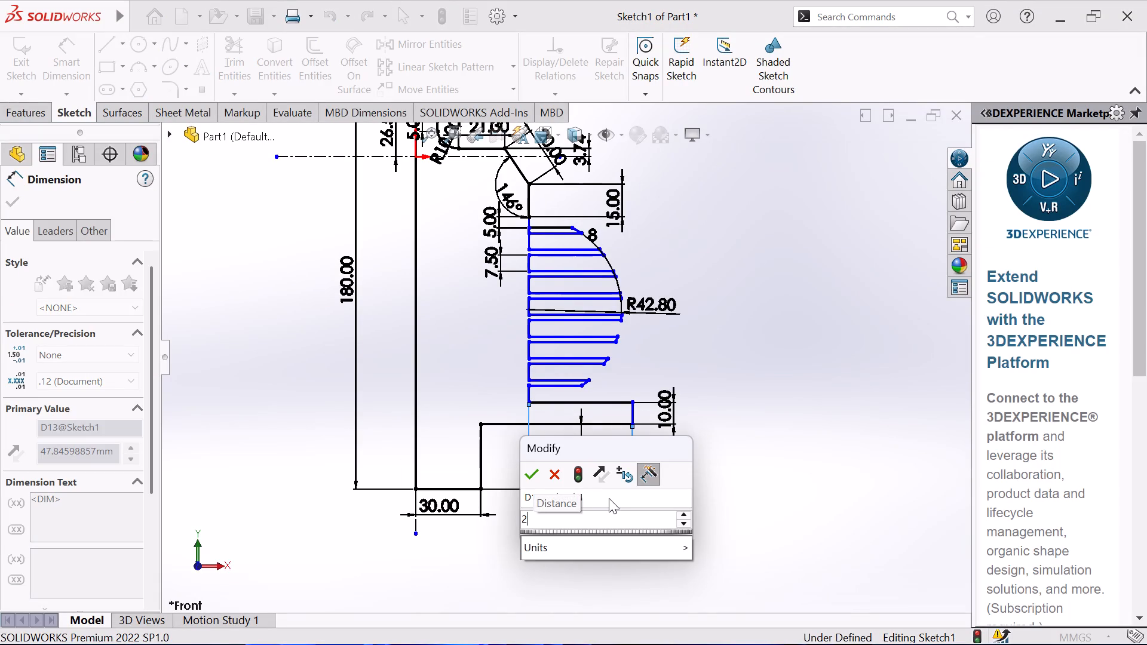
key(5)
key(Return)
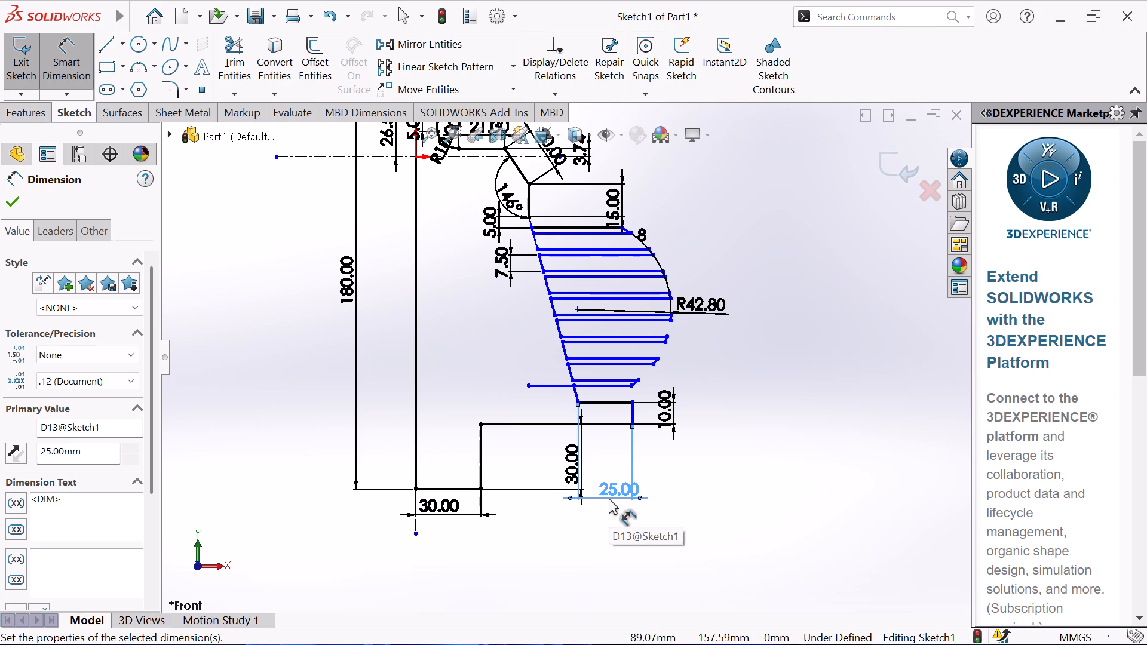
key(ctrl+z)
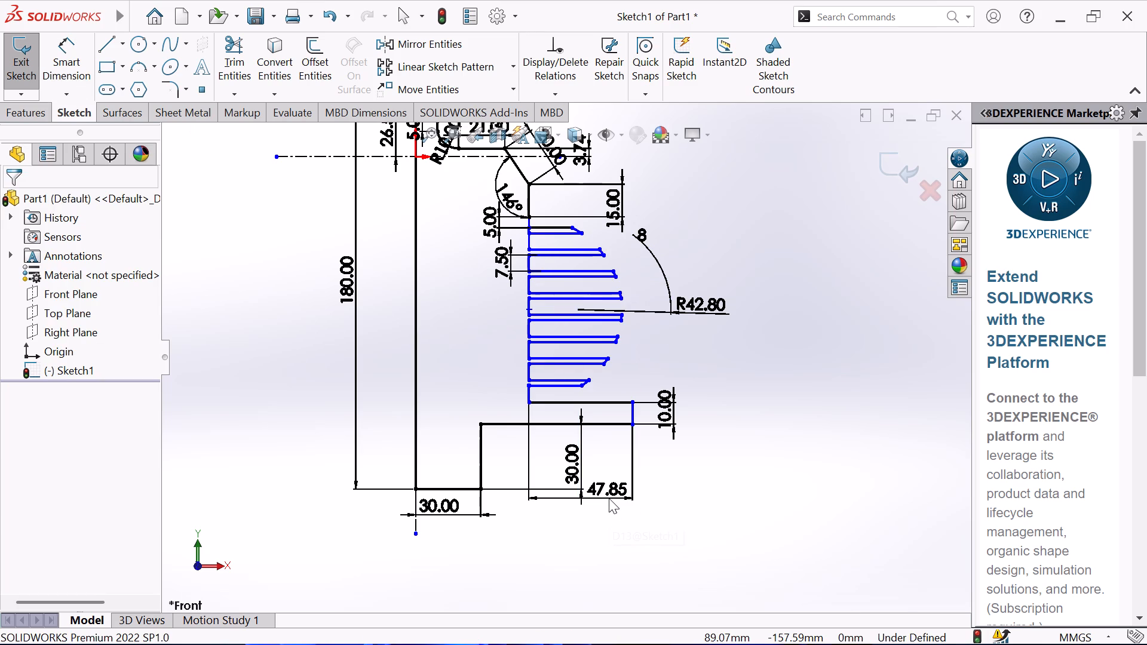
Trim away the base flange's outer vertical line and its upper and lower horizontal lines.
click(232, 59)
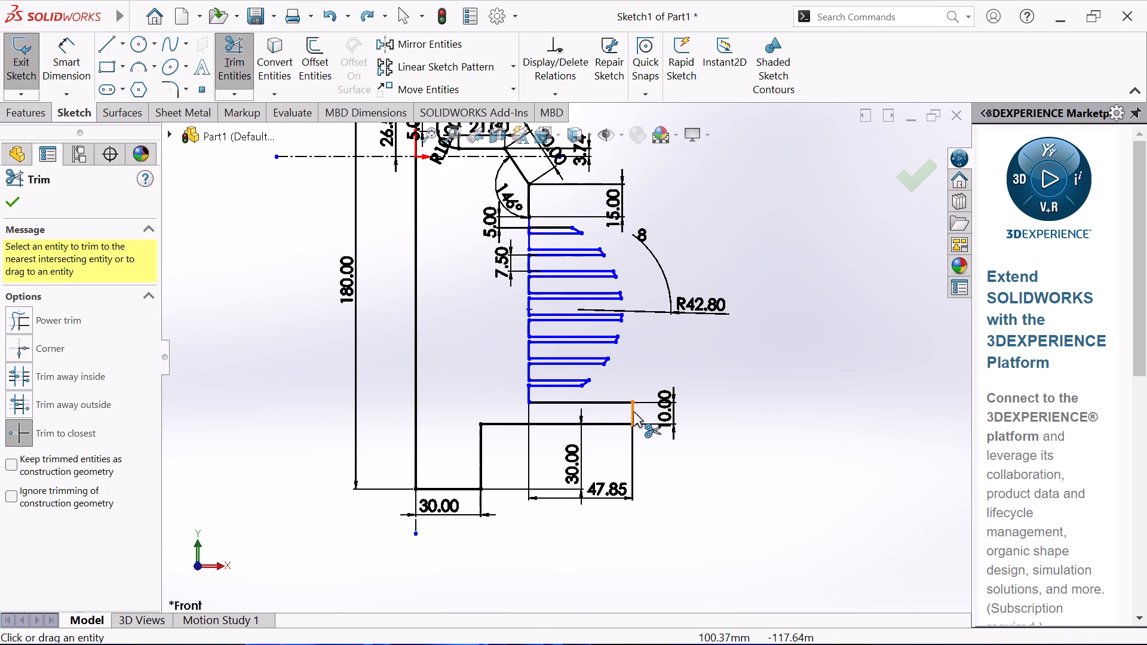
click(633, 411)
click(614, 402)
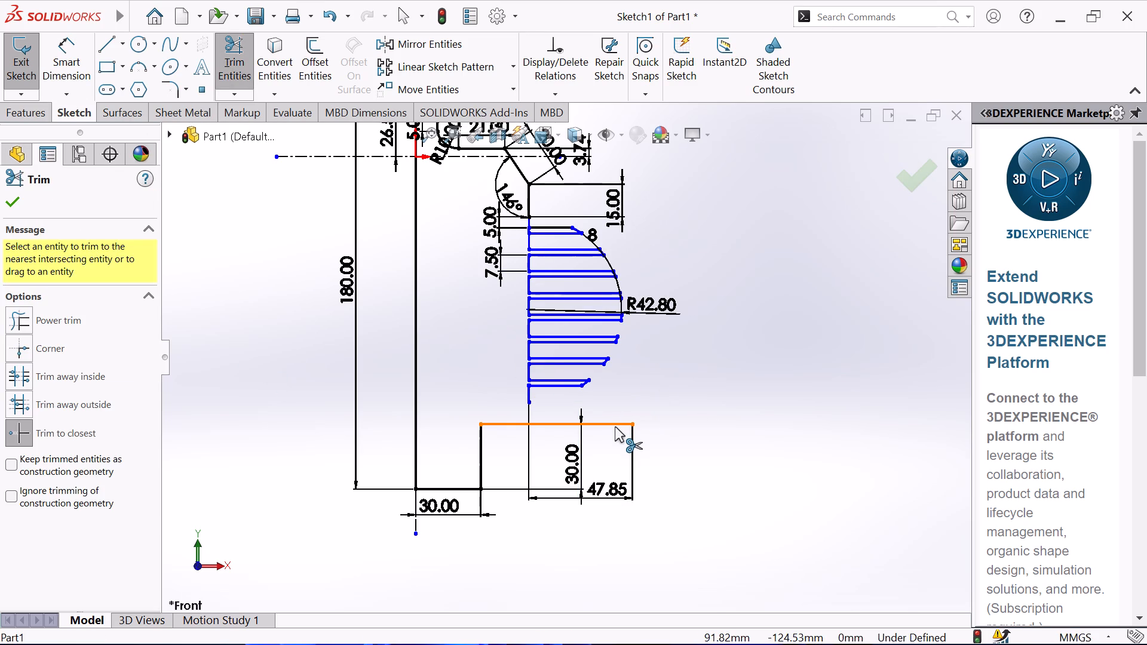
click(617, 425)
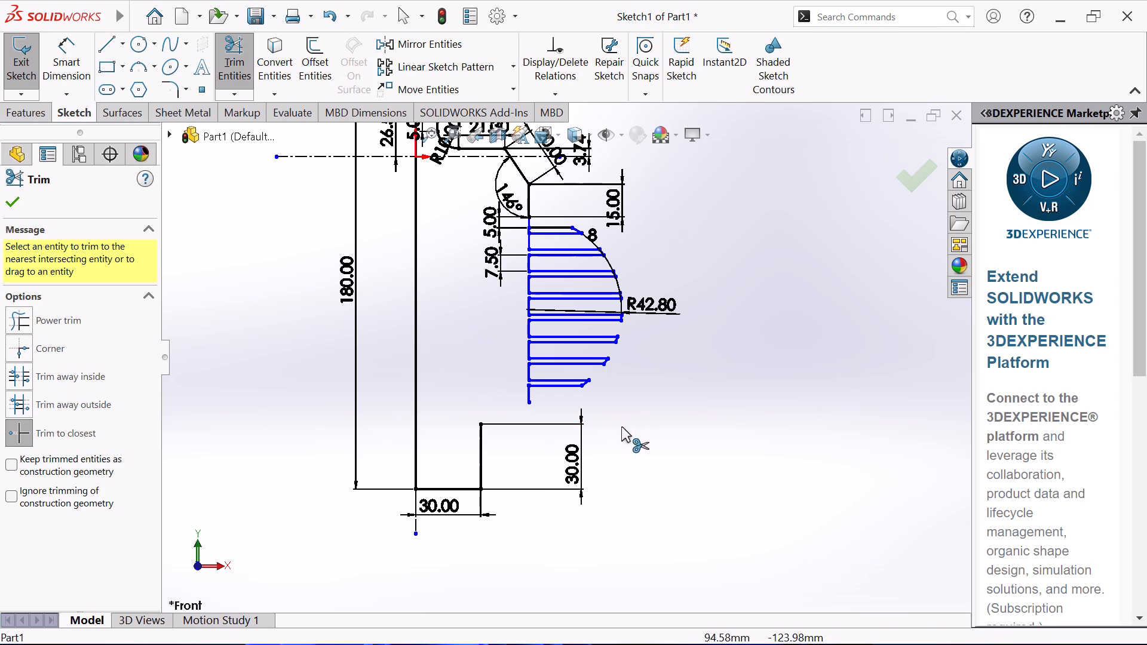
right_click(638, 442)
click(682, 459)
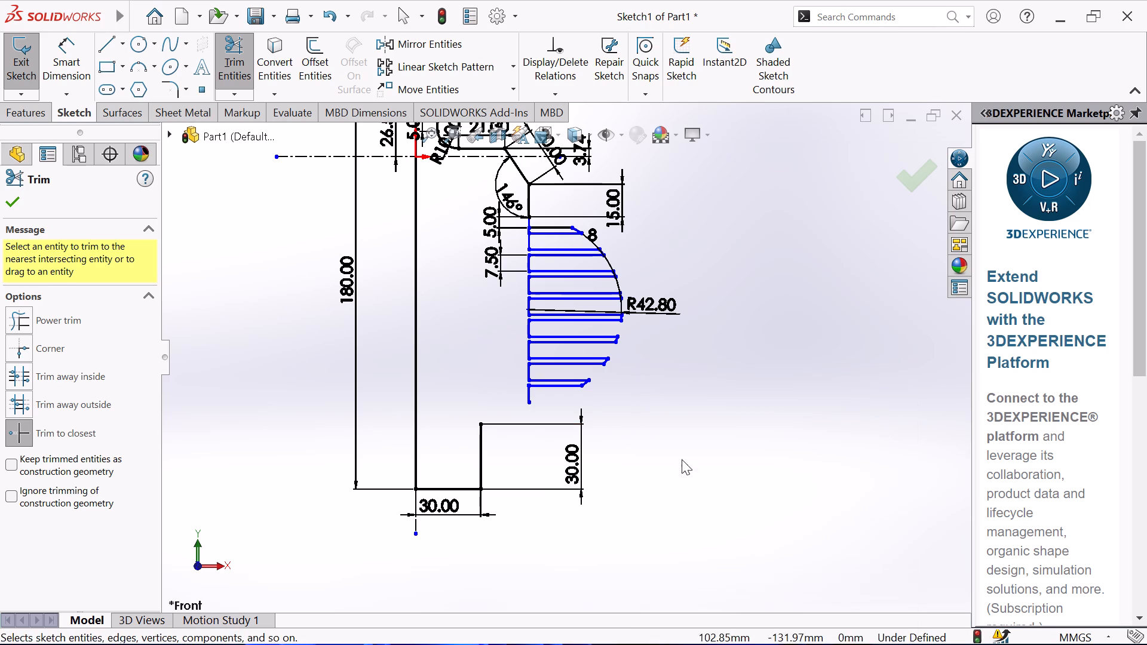
Redraw the flange with lines from the stem's upper corner: about 55 mm outward, about 10 mm up, and back to the fin wall's lower end.
click(106, 45)
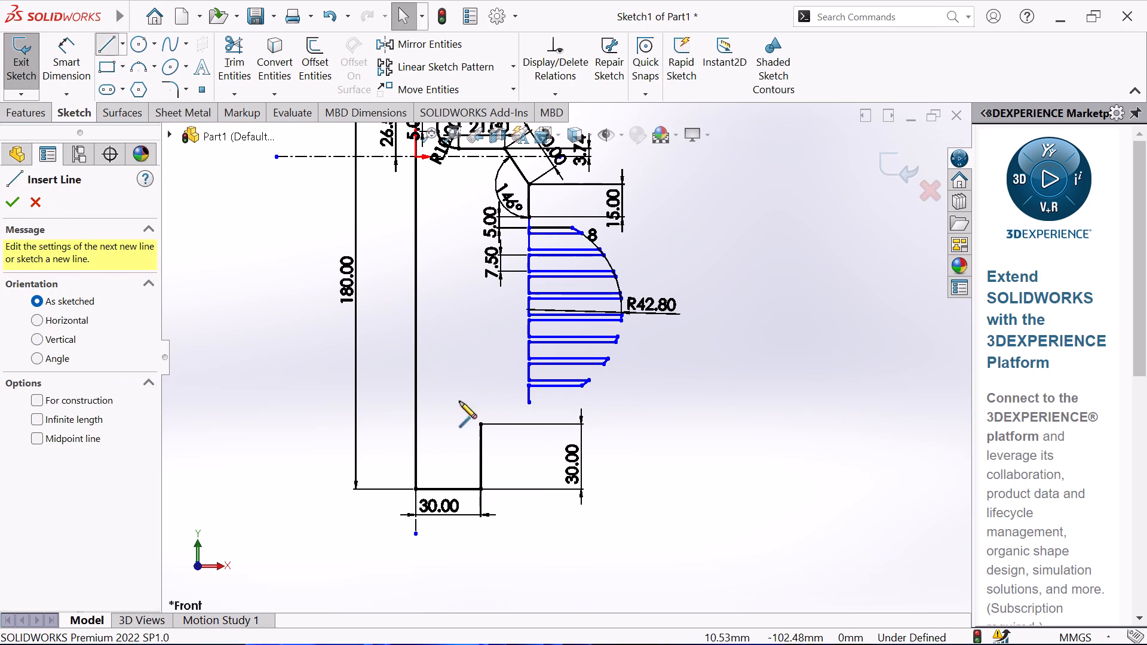
click(481, 425)
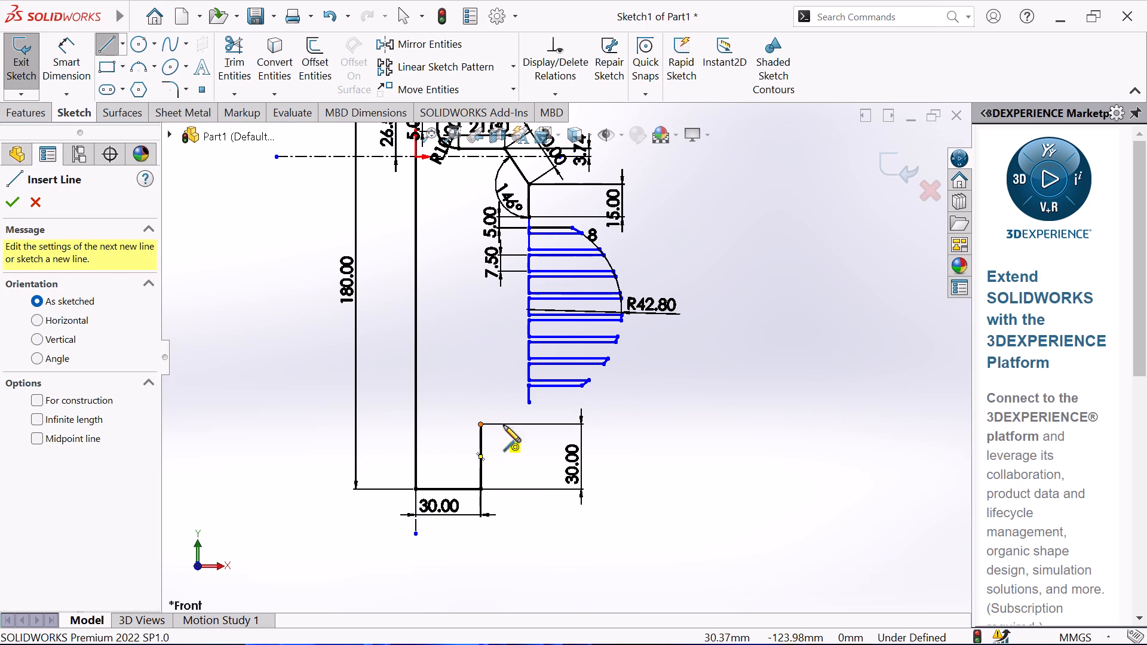
click(596, 425)
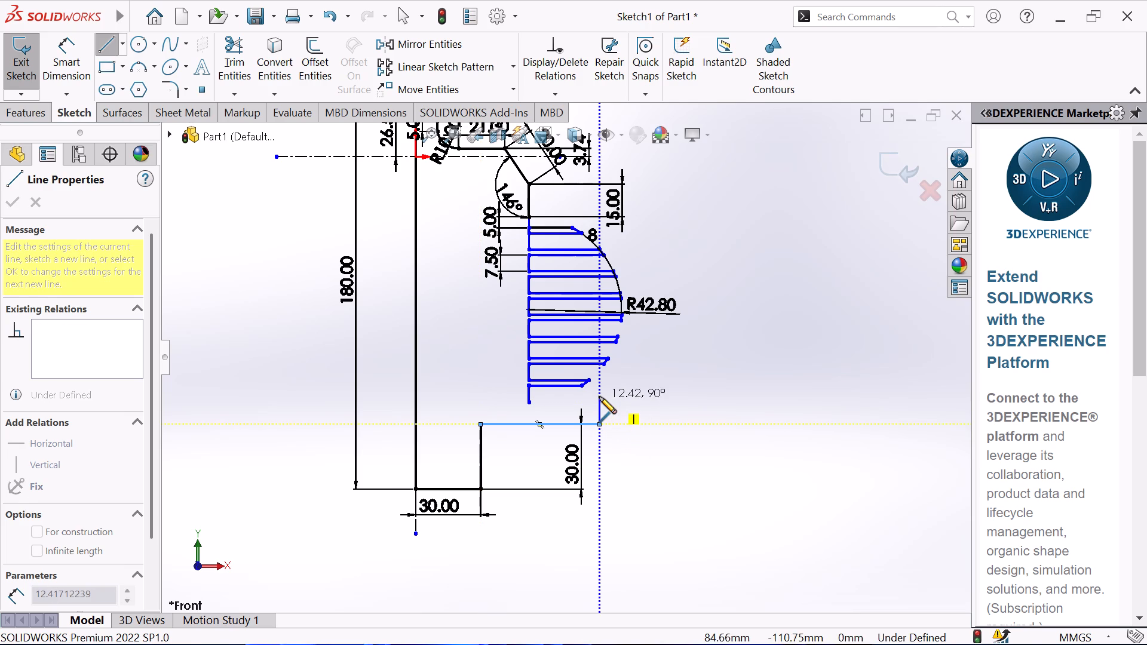
click(600, 399)
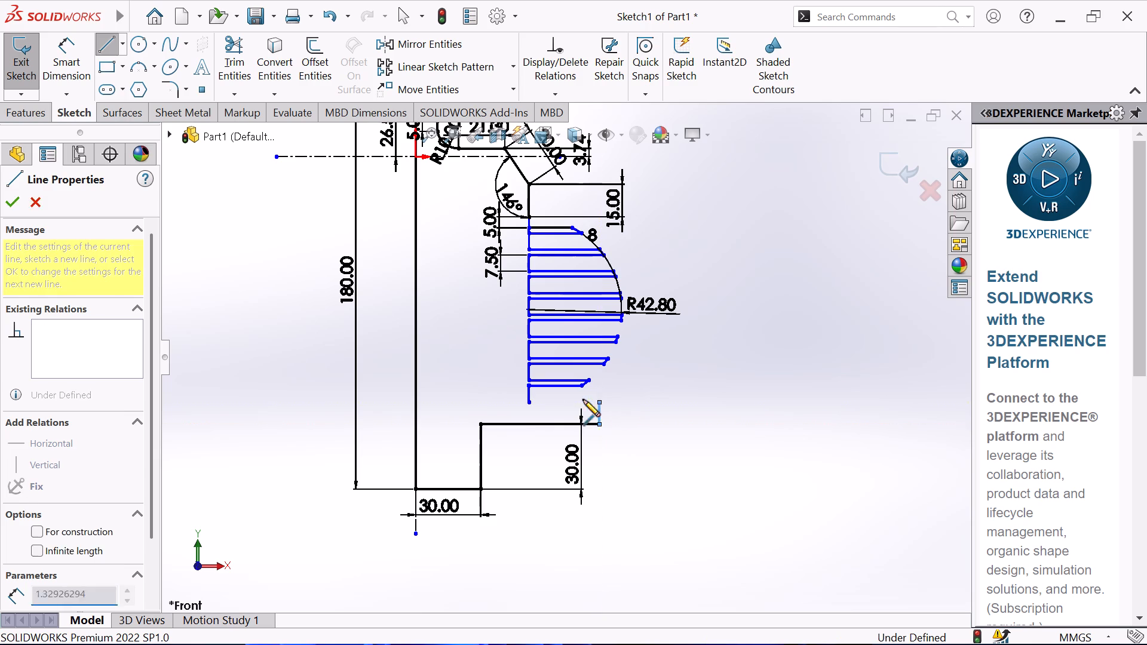
click(530, 404)
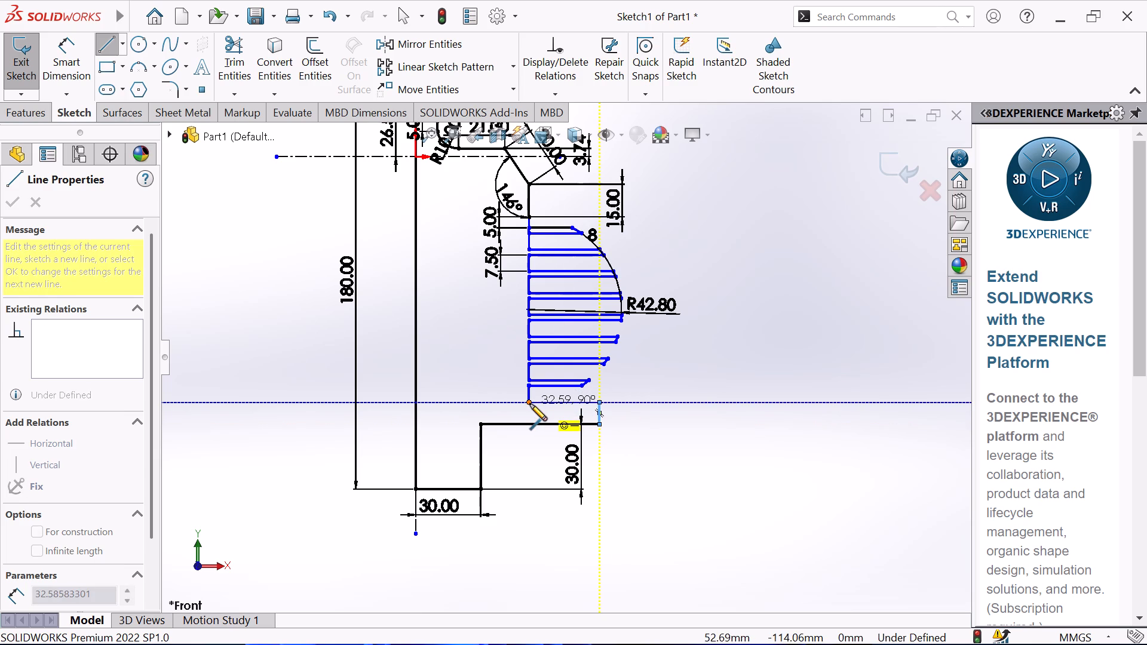
right_click(647, 403)
click(671, 411)
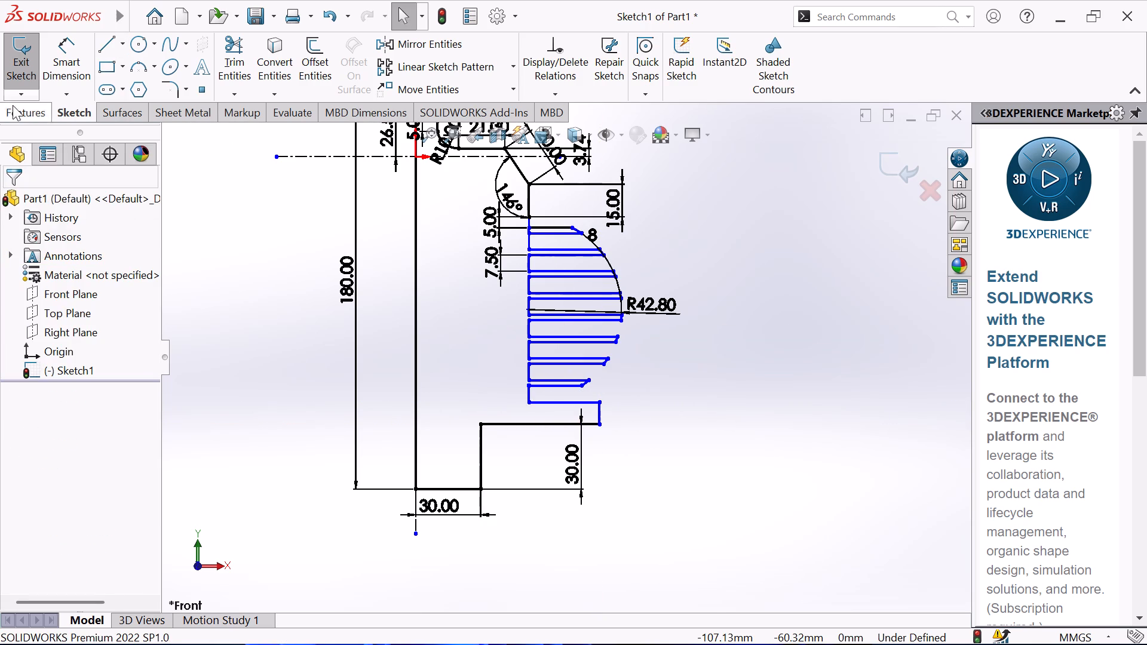
Dimension the redrawn flange's outer vertical line at 10 mm.
click(78, 63)
click(600, 413)
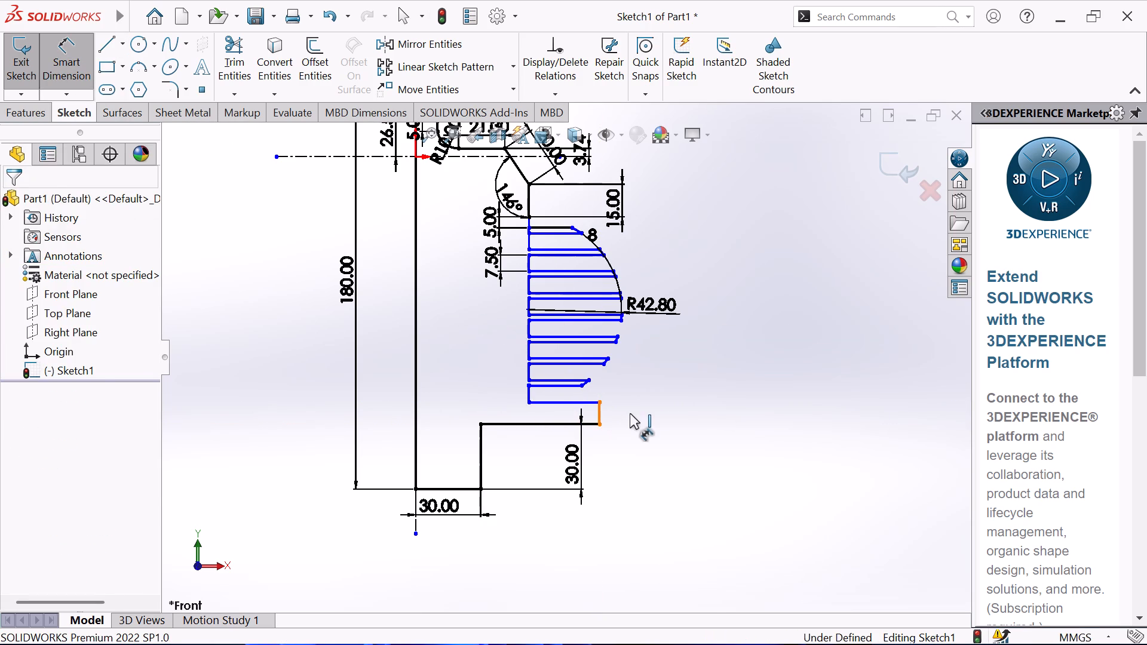
click(650, 410)
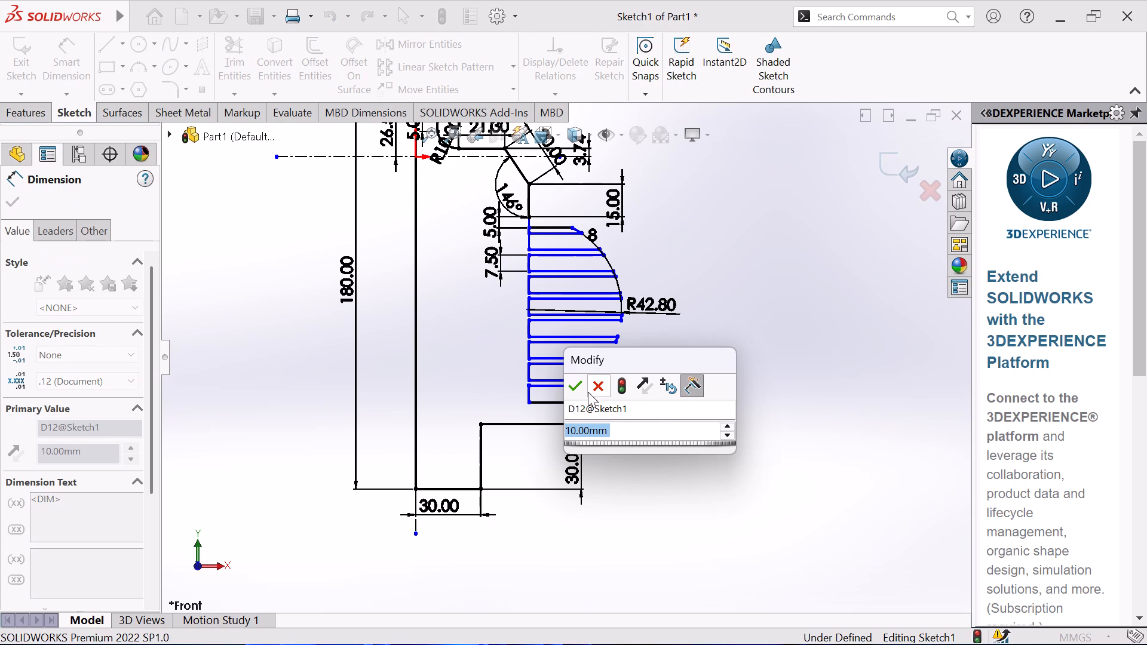
click(577, 388)
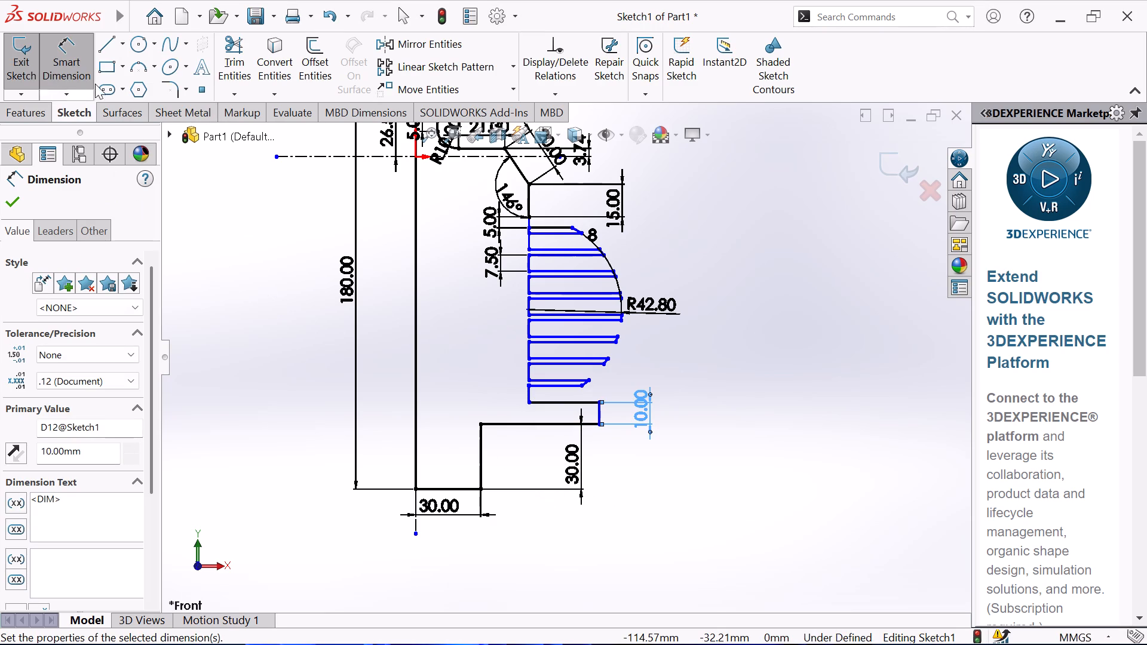
Dimension the flange's lower horizontal line to 40 mm and exit the sketch.
click(497, 425)
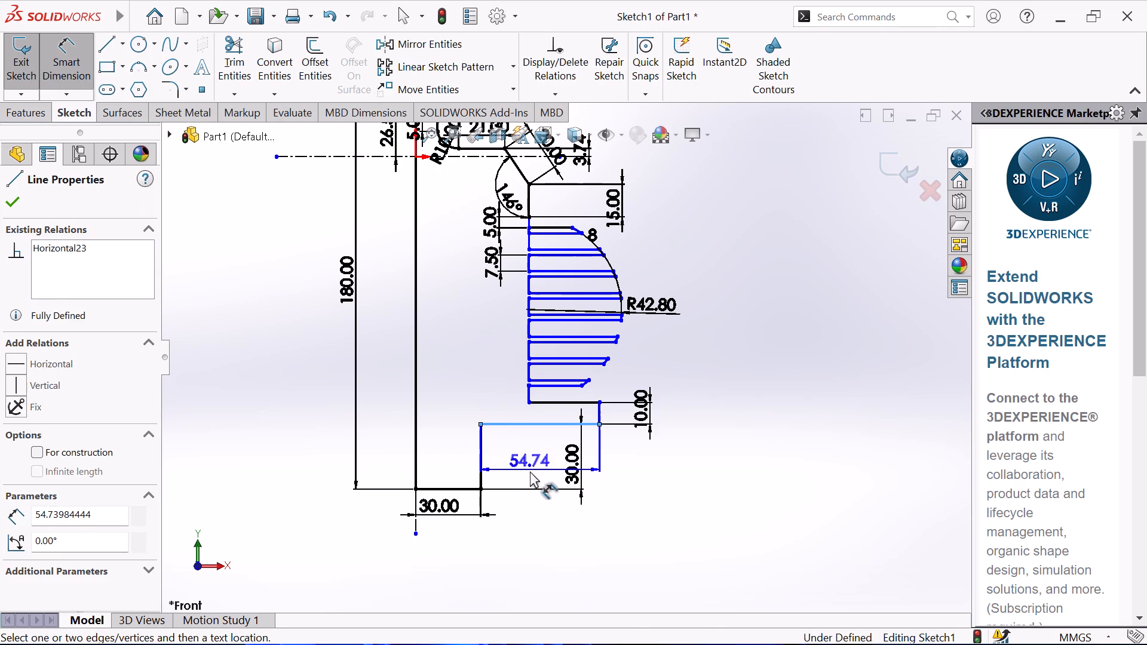
click(532, 475)
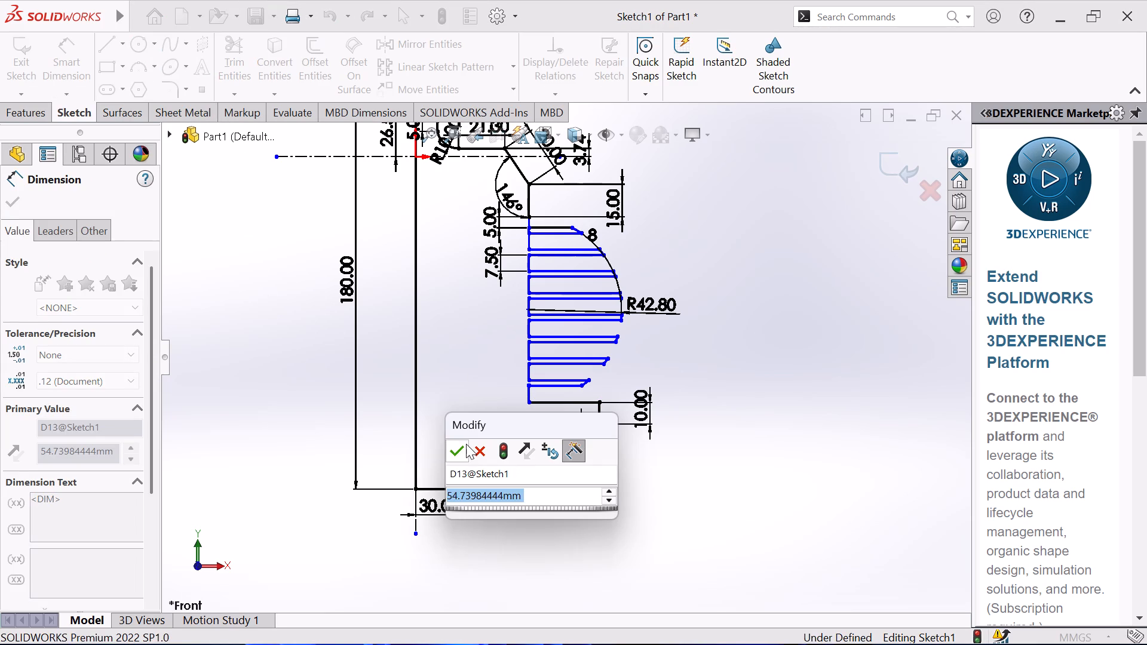
click(455, 446)
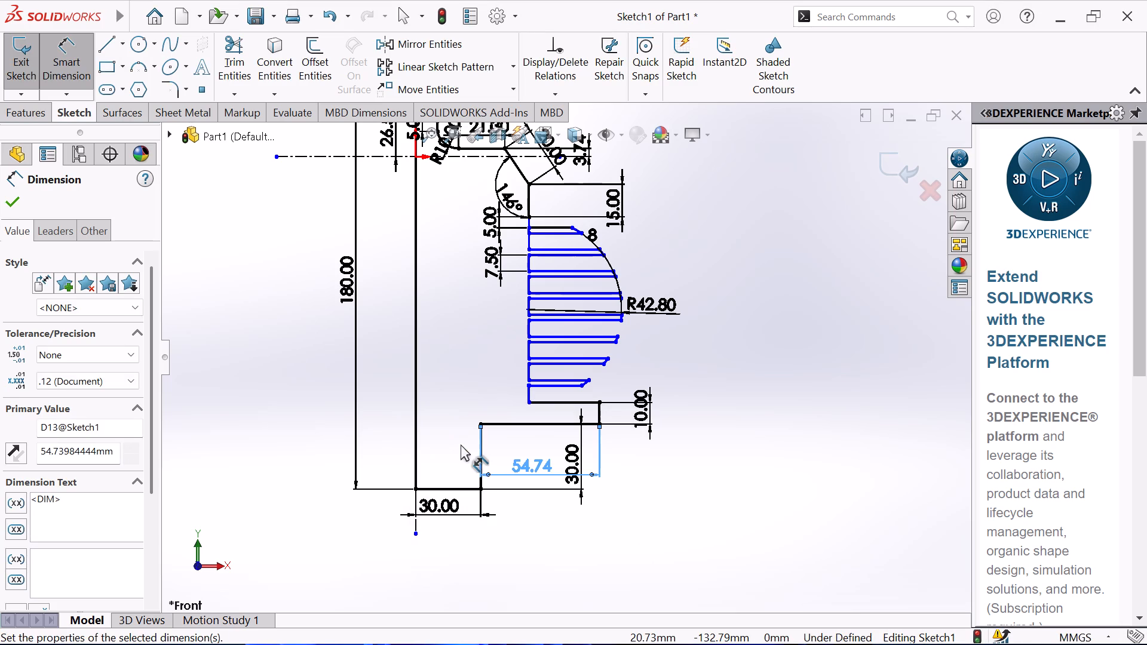
double_click(533, 469)
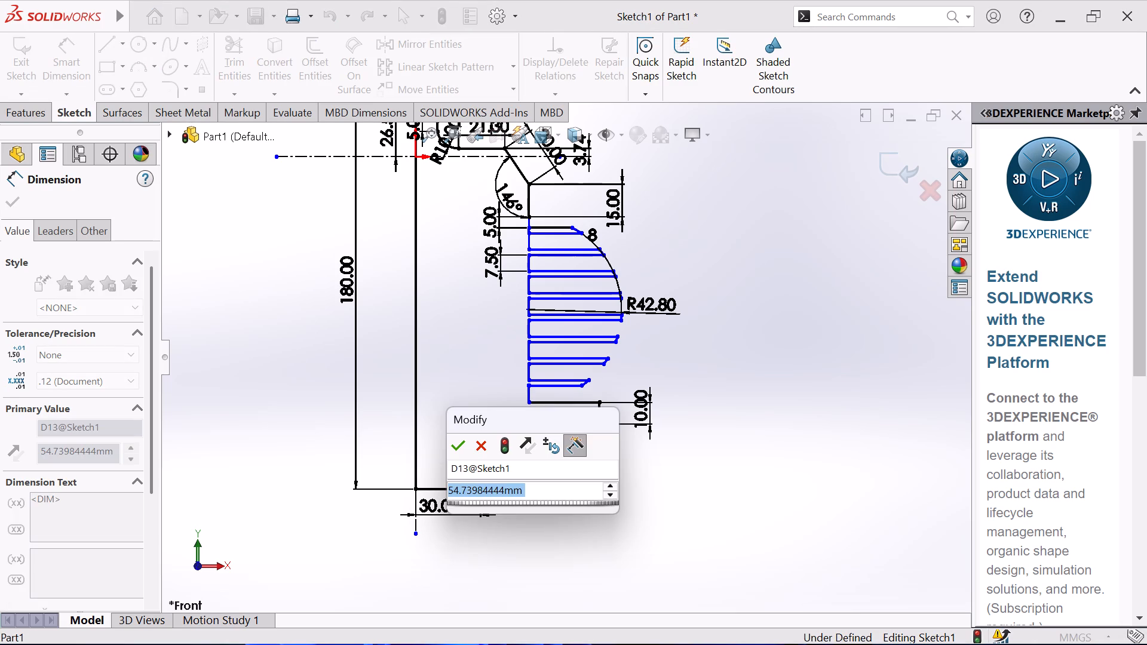
key(4)
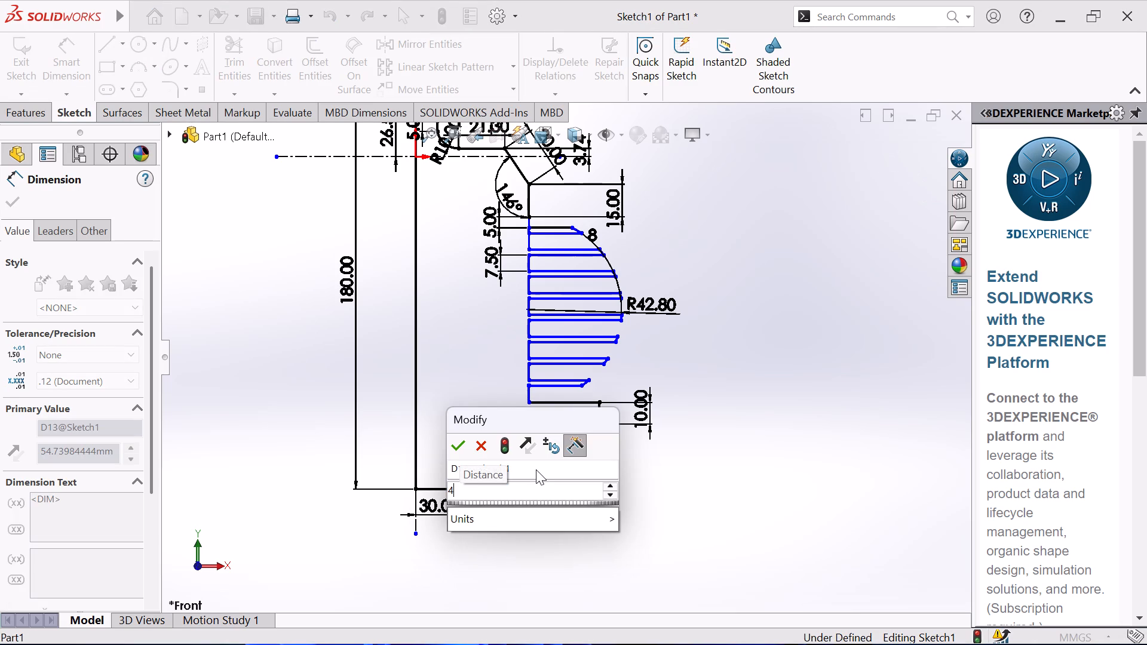
key(0)
key(Return)
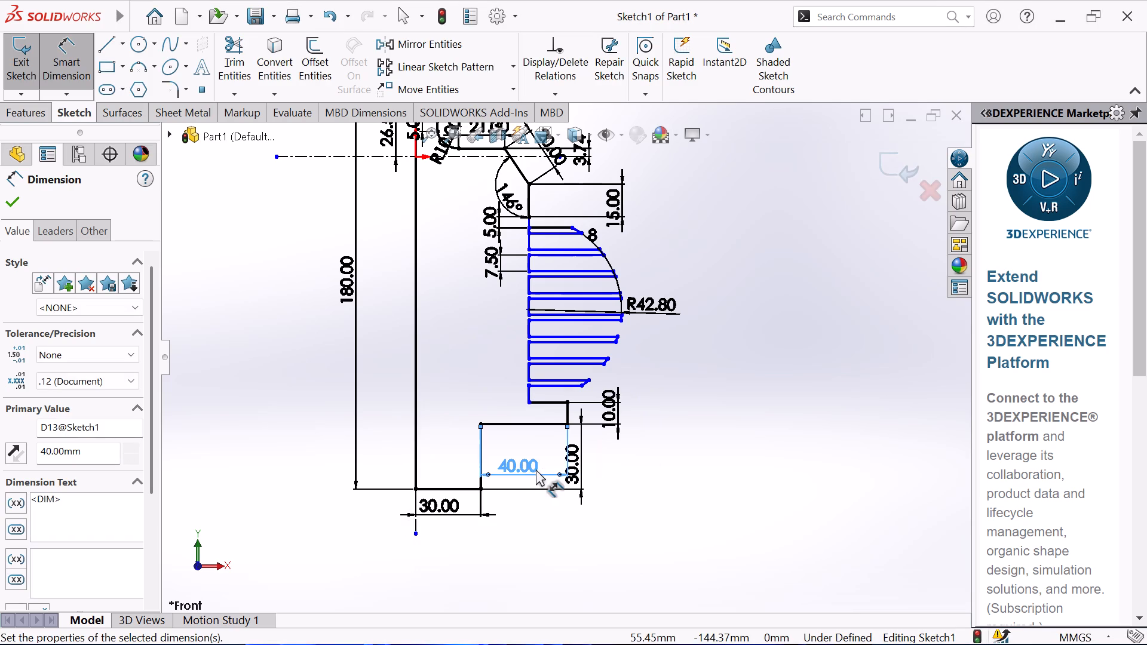
right_click(695, 404)
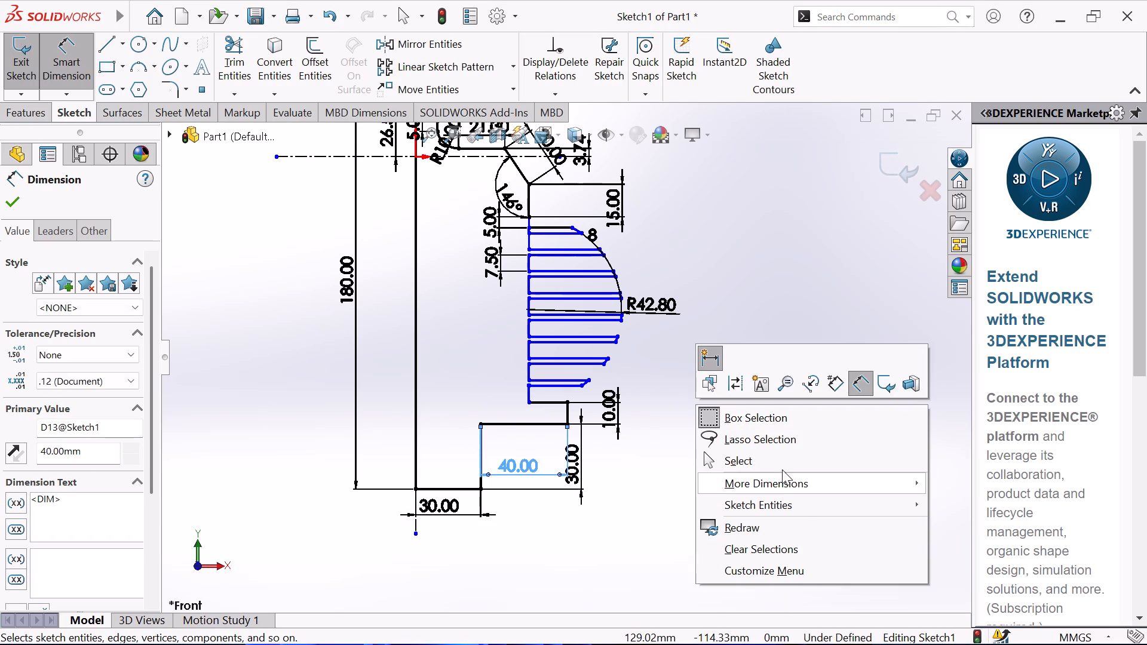
click(782, 469)
click(8, 51)
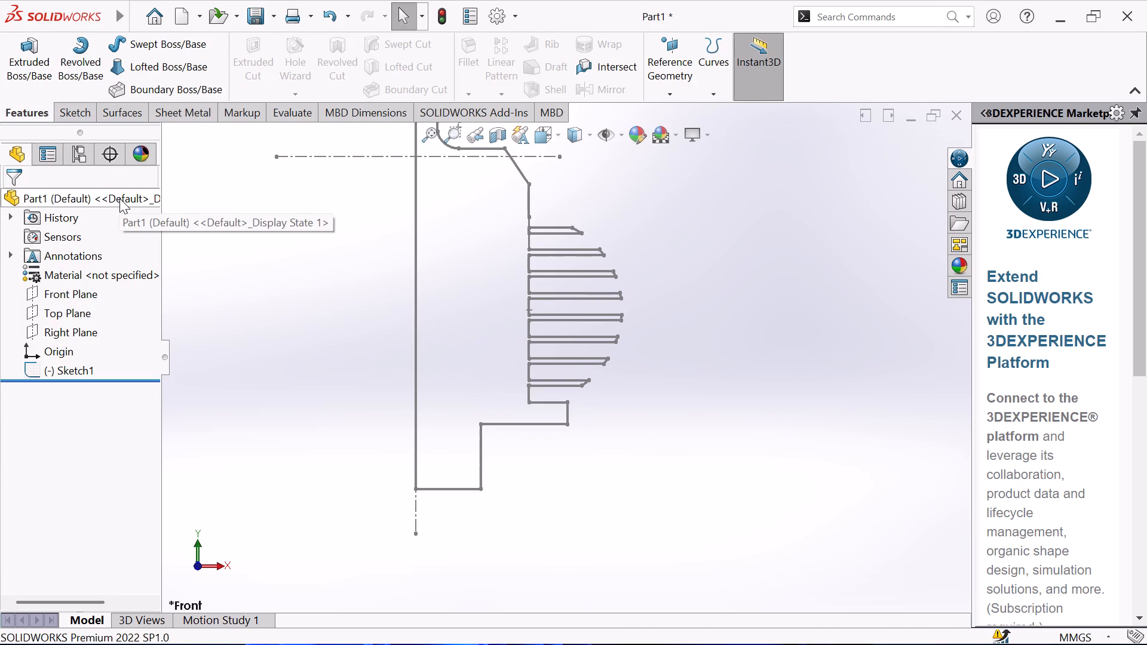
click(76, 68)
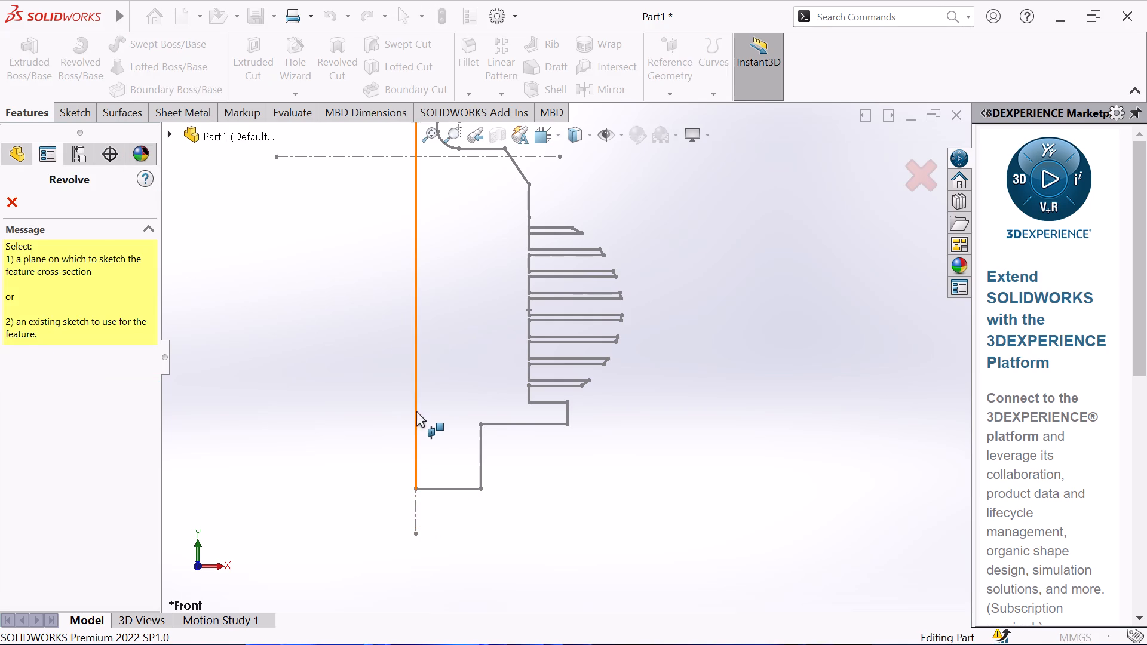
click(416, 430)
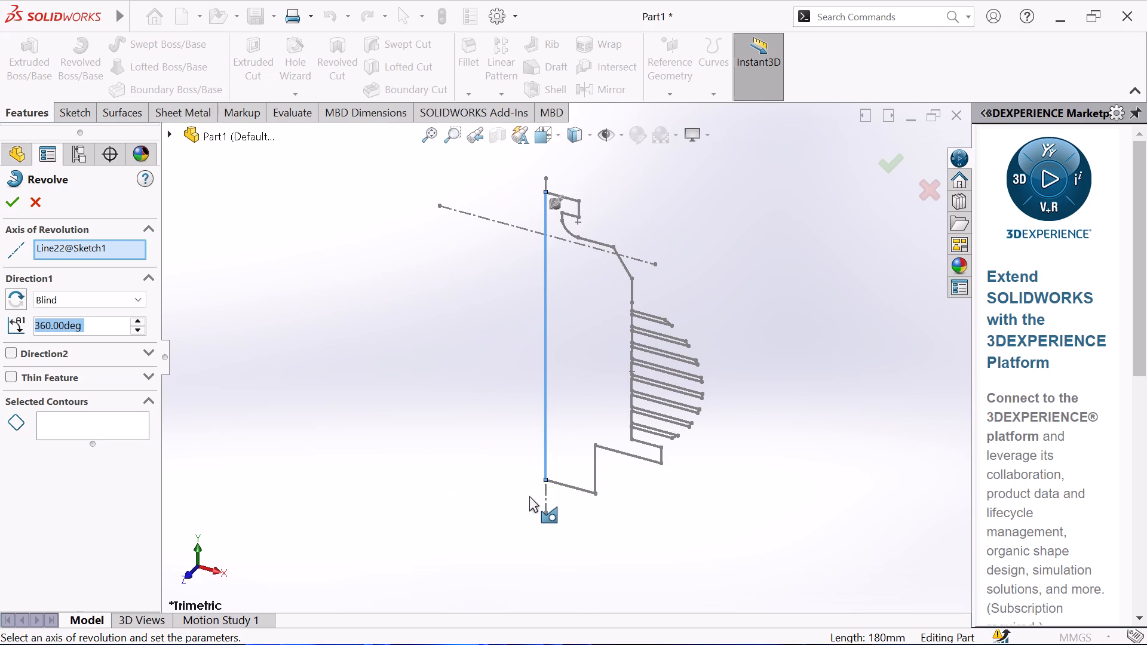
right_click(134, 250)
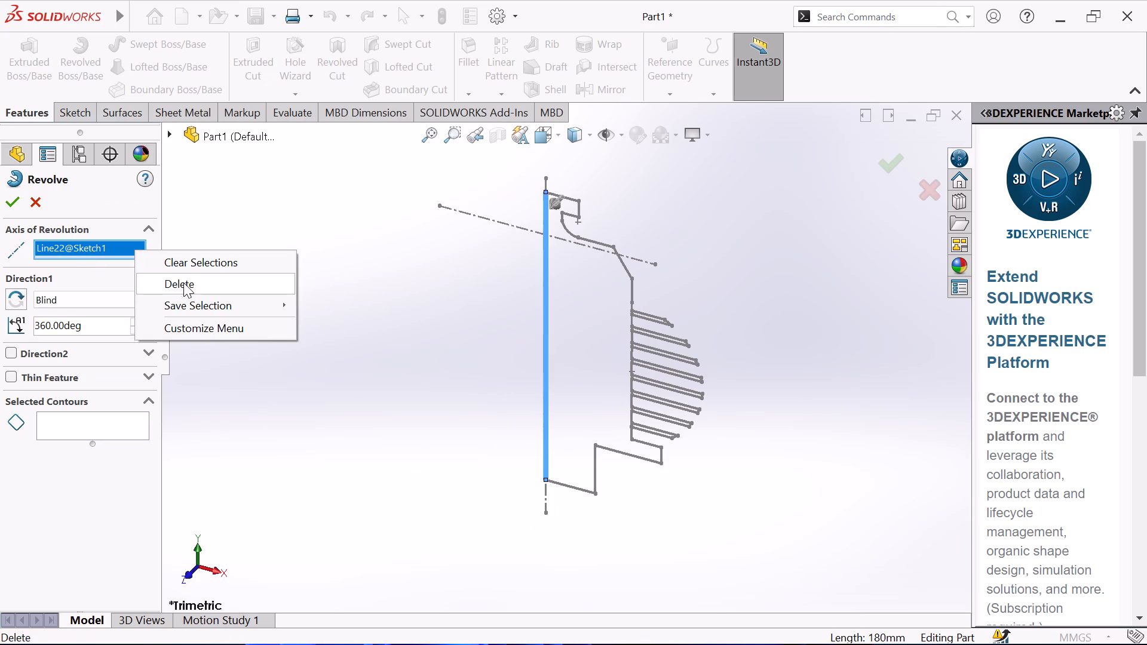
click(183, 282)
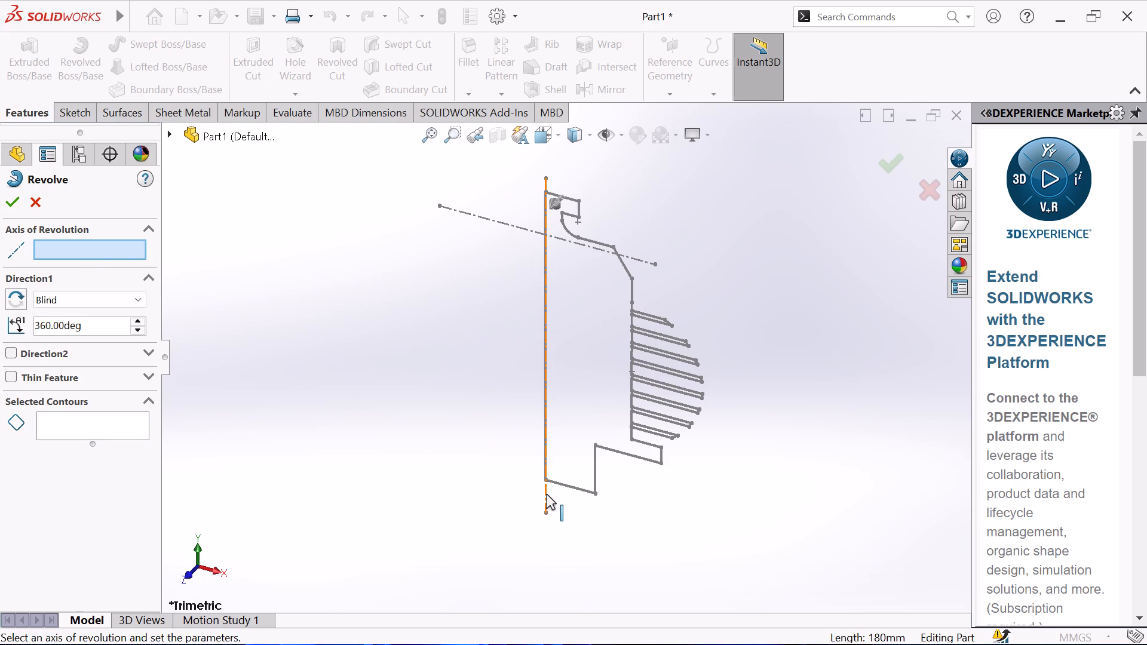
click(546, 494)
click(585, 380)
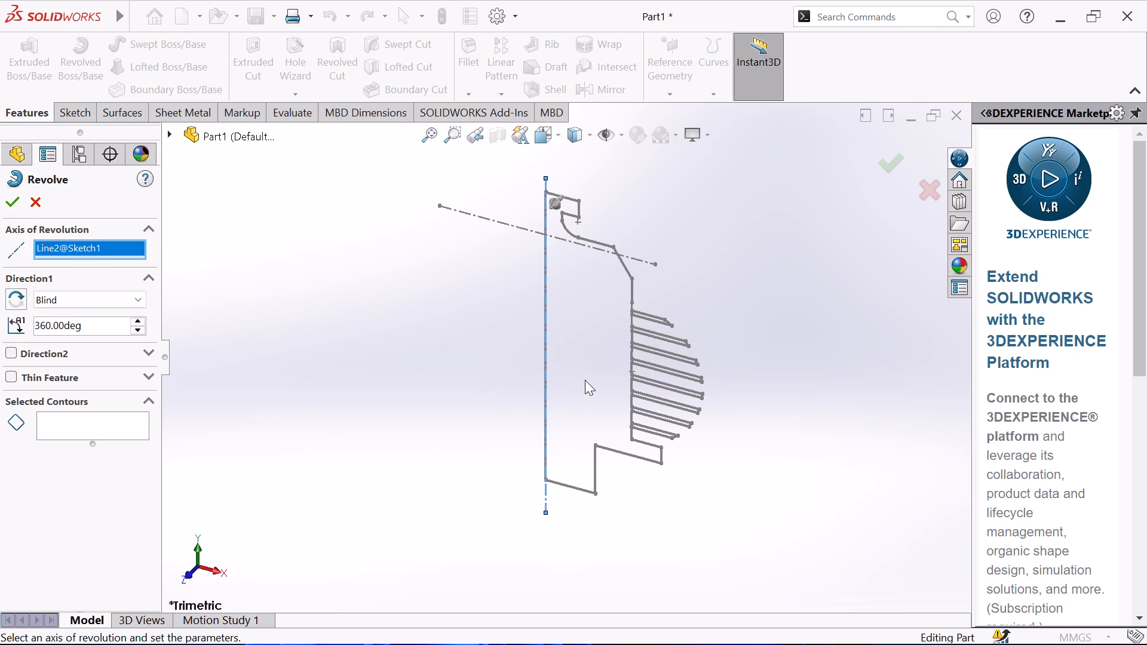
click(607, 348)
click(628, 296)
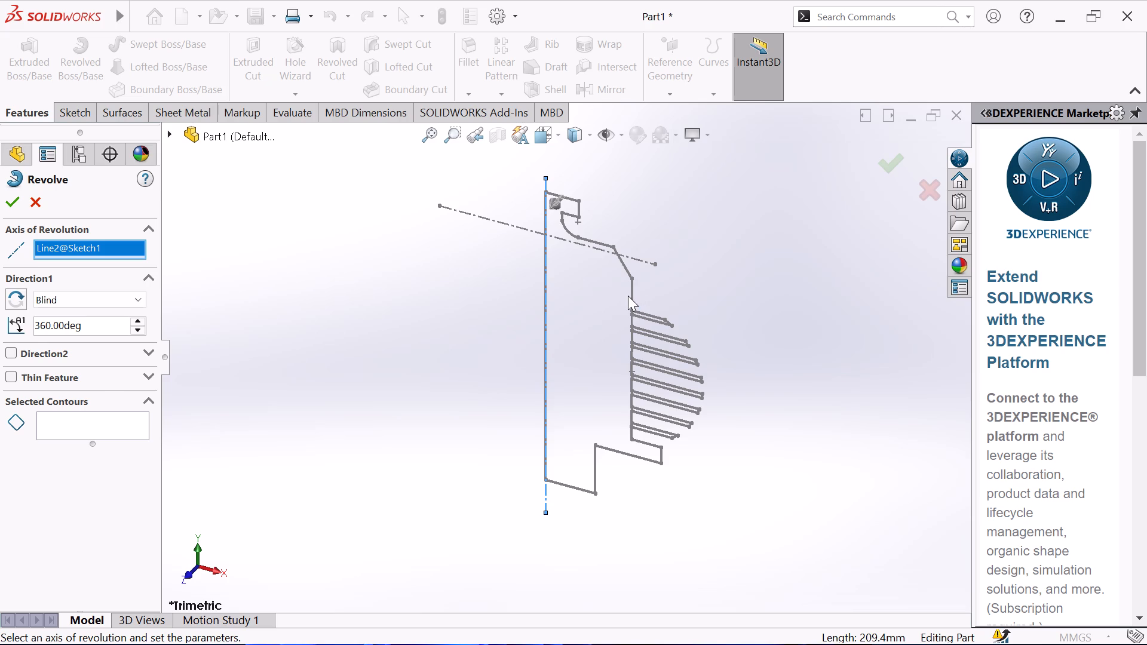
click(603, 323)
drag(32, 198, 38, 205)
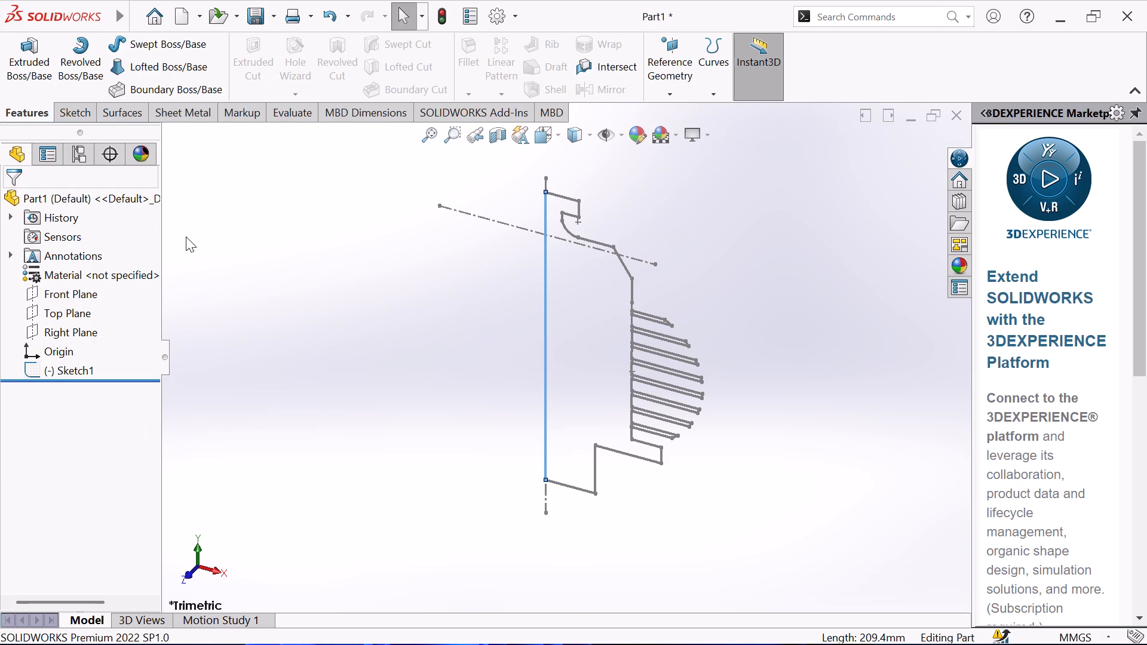
Reopen the profile sketch by undoing its exit and revolve the enclosed region 360° about the vertical centerline.
key(ctrl+z)
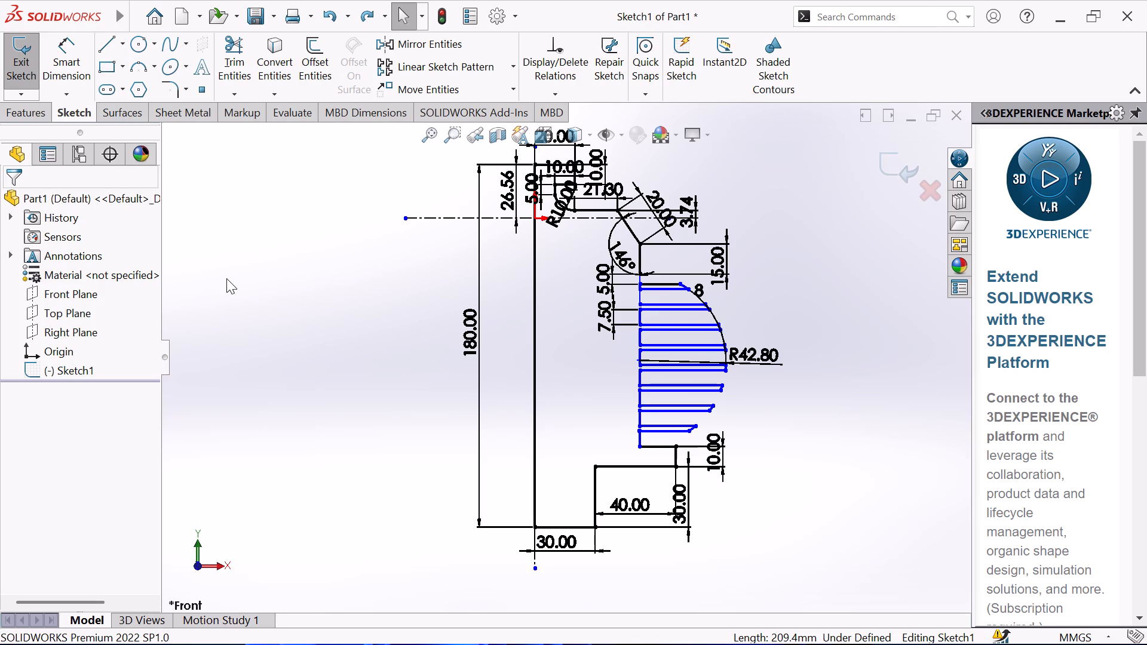
click(27, 117)
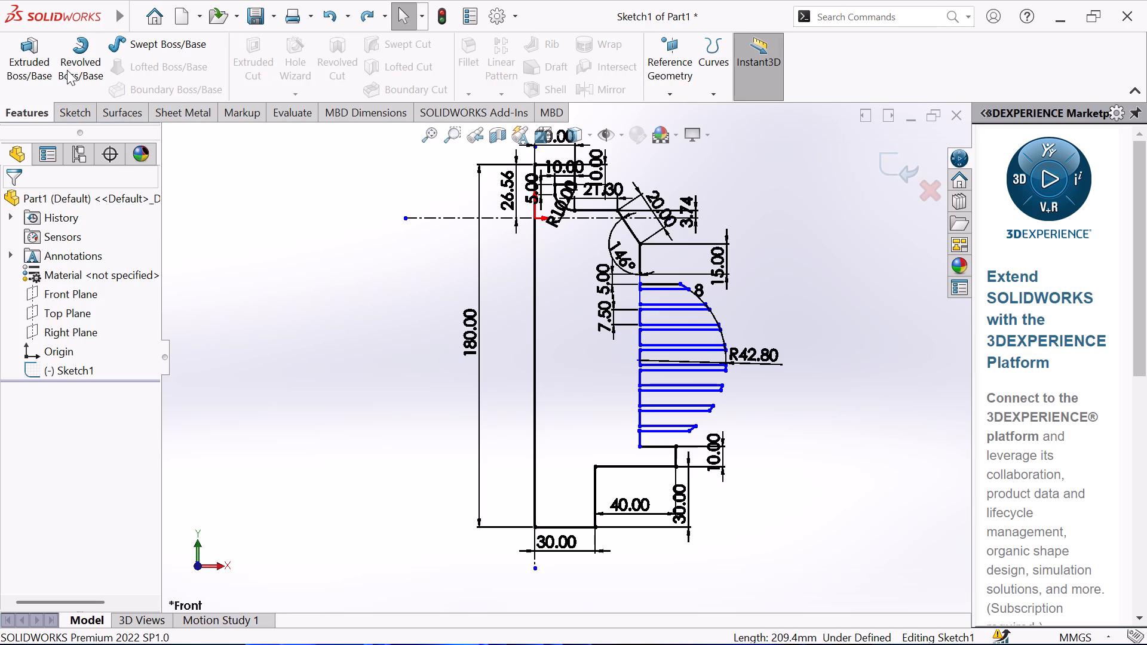
click(67, 70)
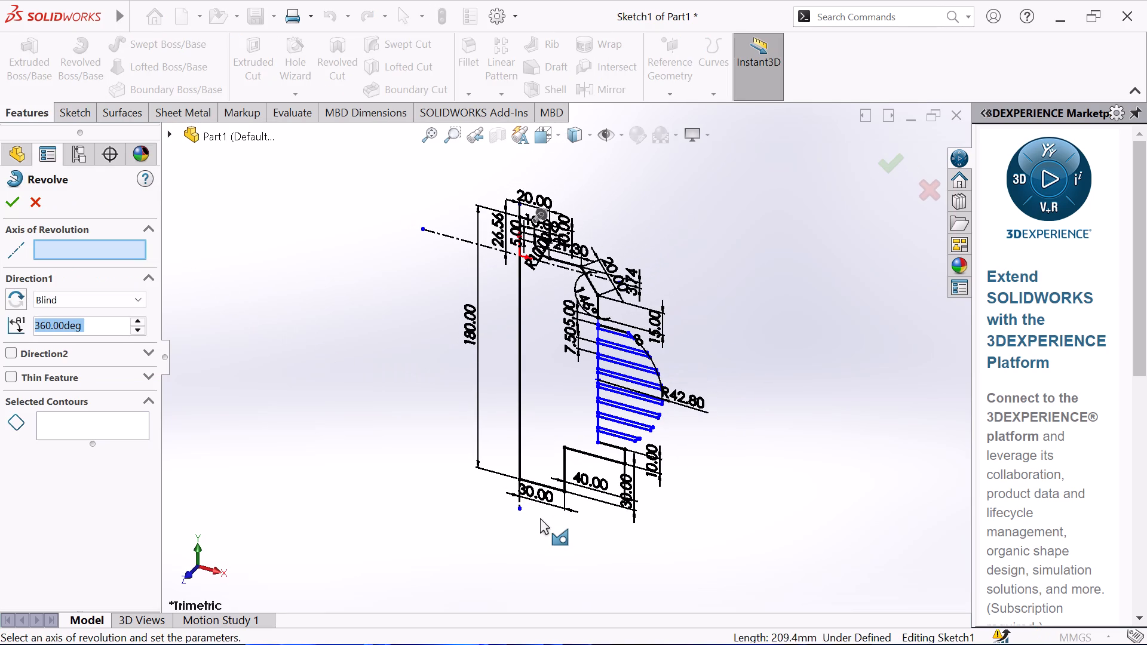
scroll(544, 513, down, 3)
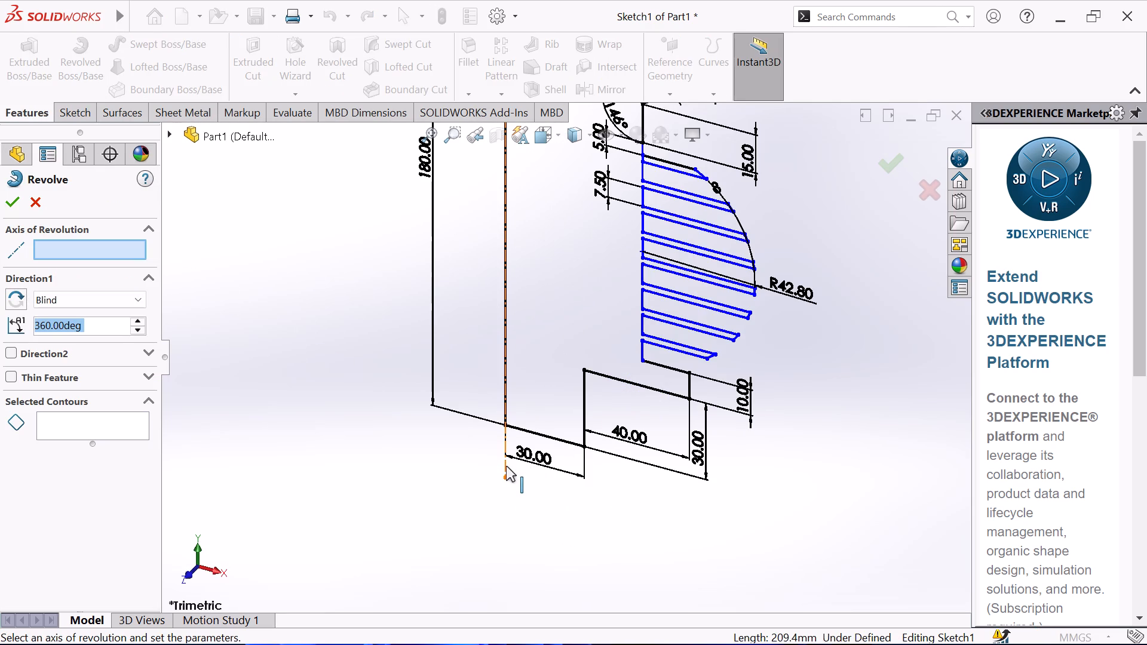
click(506, 466)
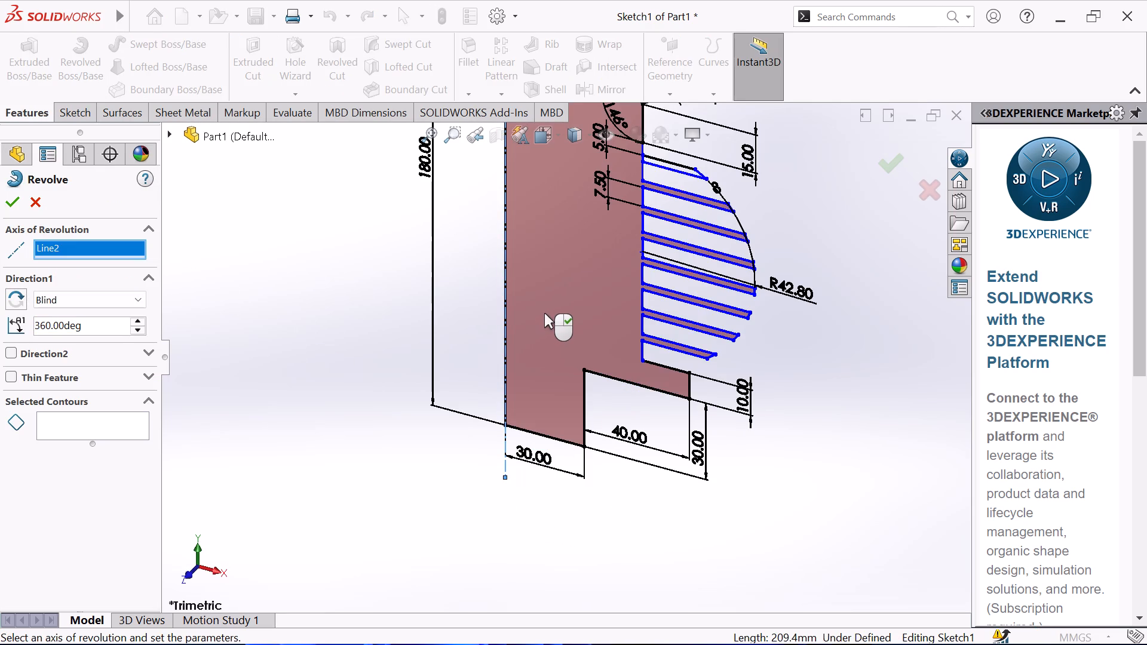
click(544, 313)
scroll(545, 312, up, 2)
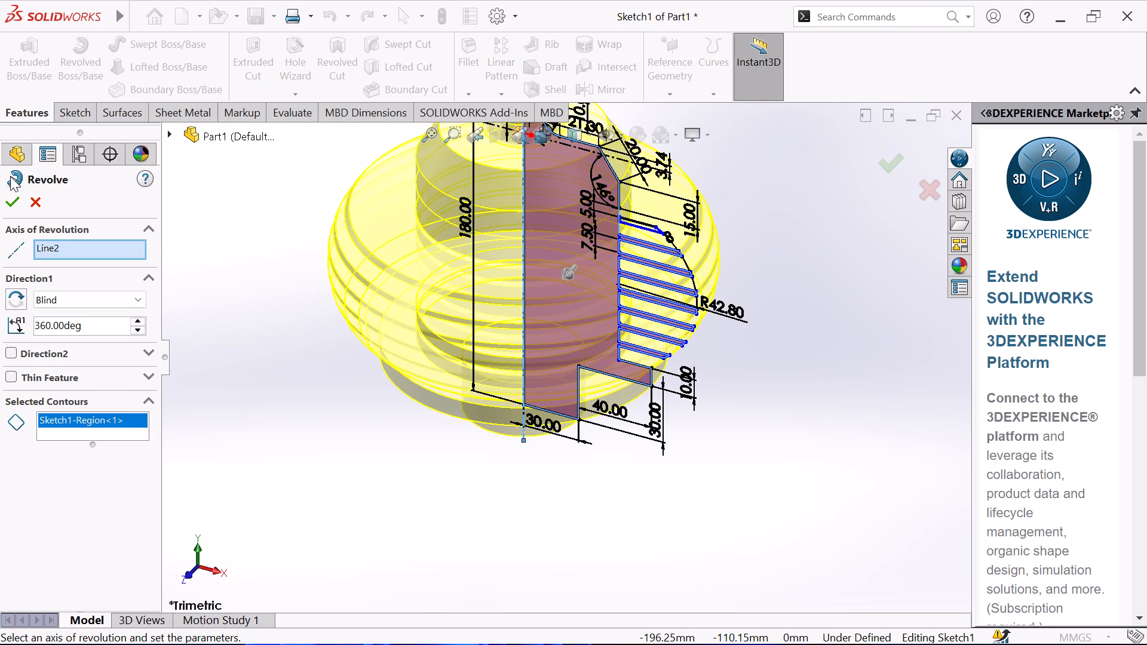
click(14, 202)
scroll(237, 283, up, 2)
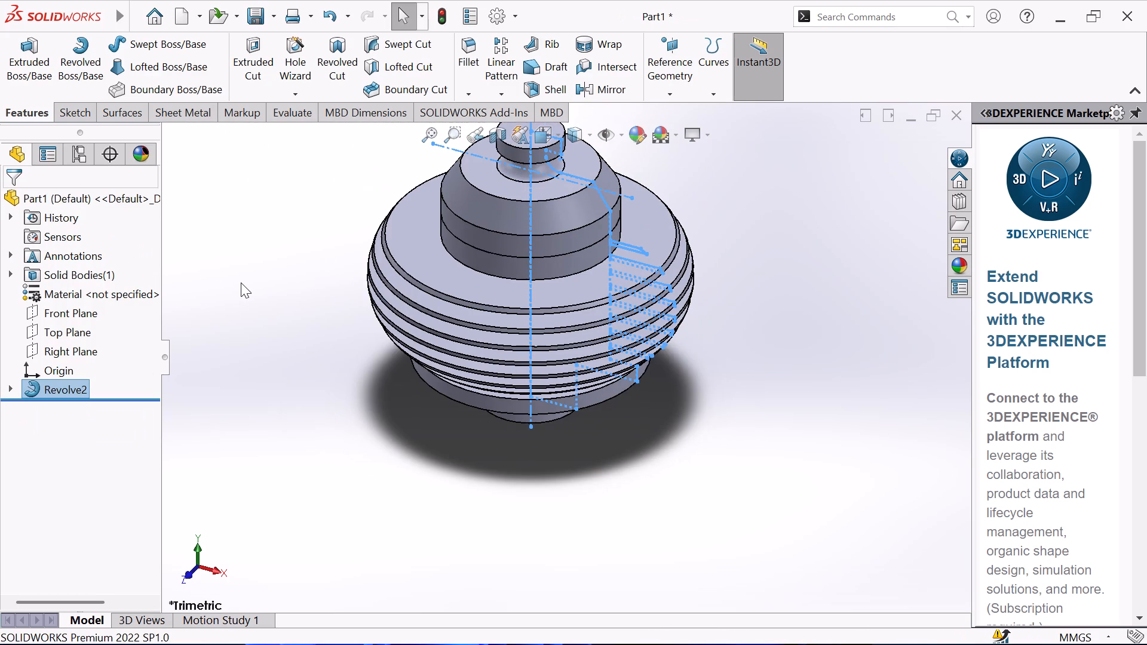
click(321, 239)
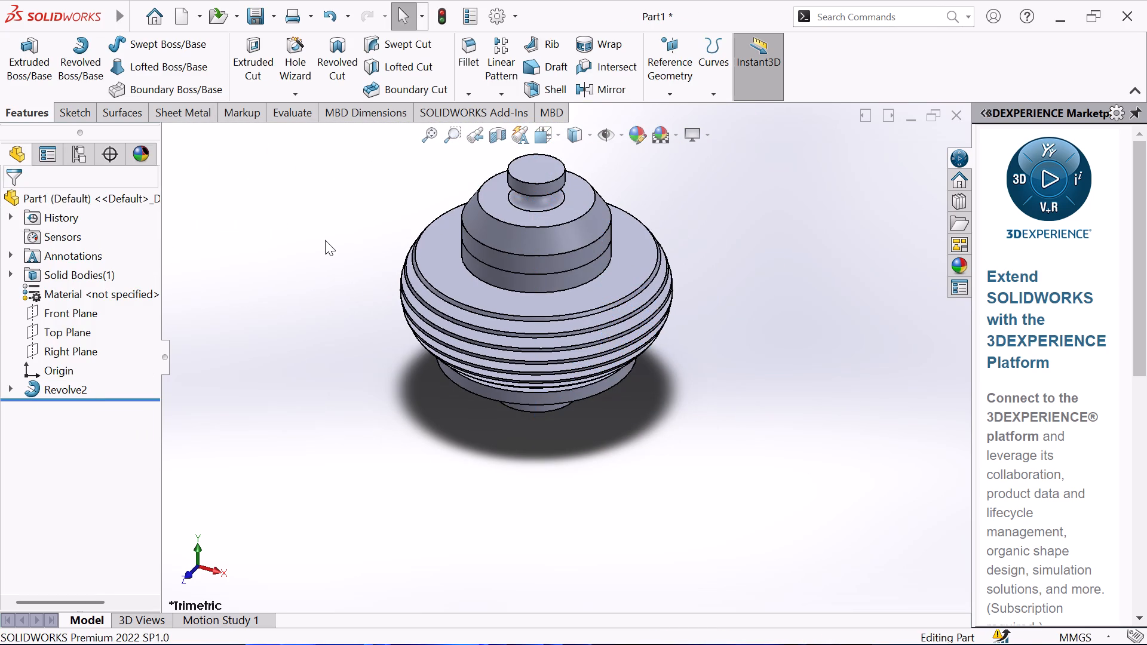
Start a sketch on the bottom stem's end face and draw a circle of about 18 mm radius centred on the origin.
middle_drag(325, 240, 444, 191)
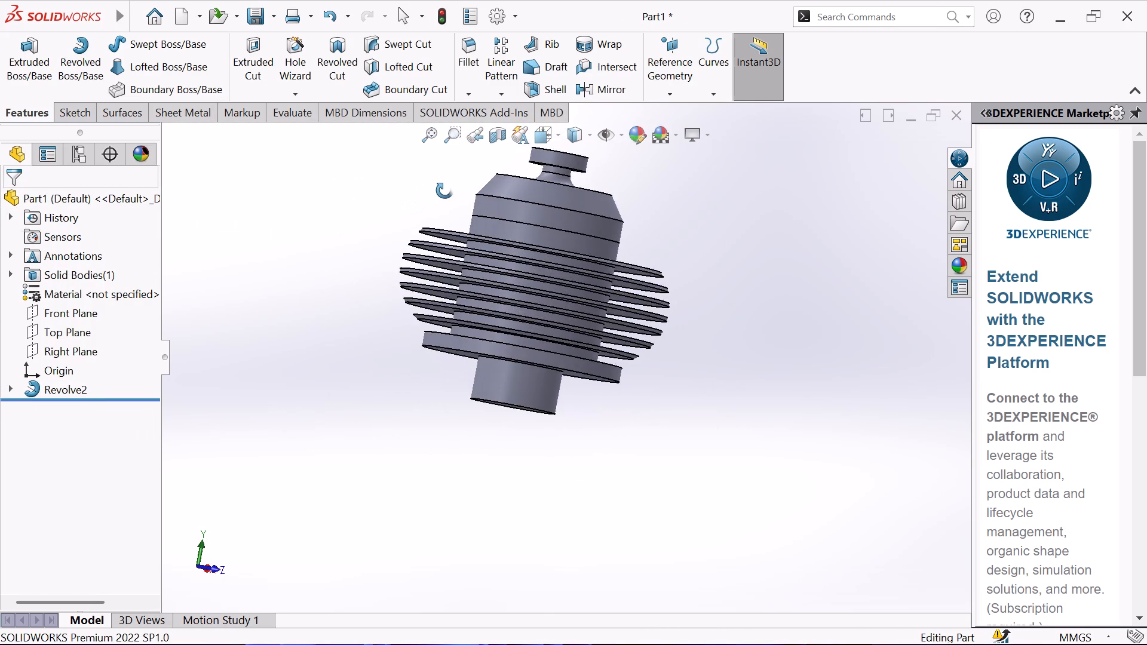
middle_drag(444, 191, 445, 191)
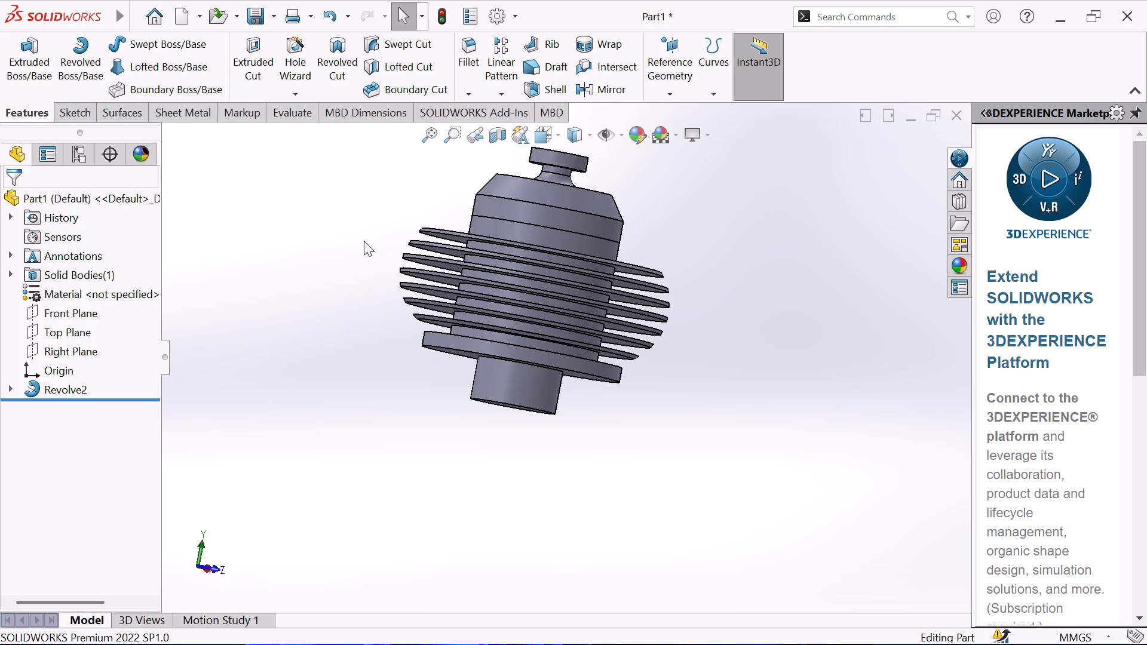
middle_drag(363, 241, 716, 304)
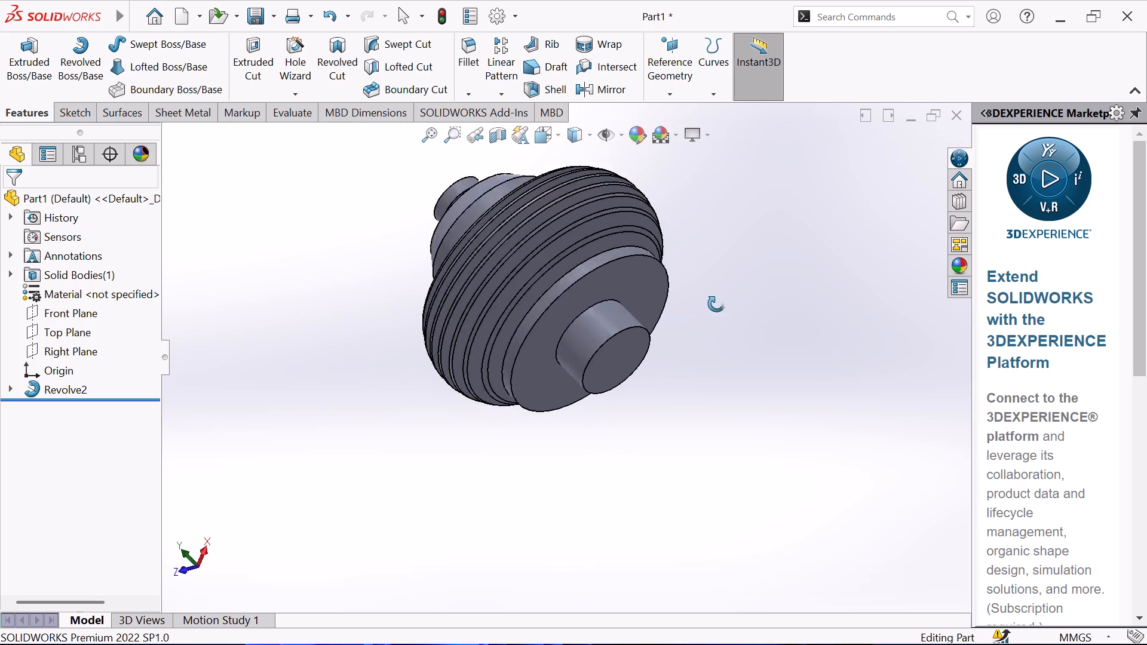
middle_drag(716, 304, 536, 644)
middle_drag(367, 179, 342, 309)
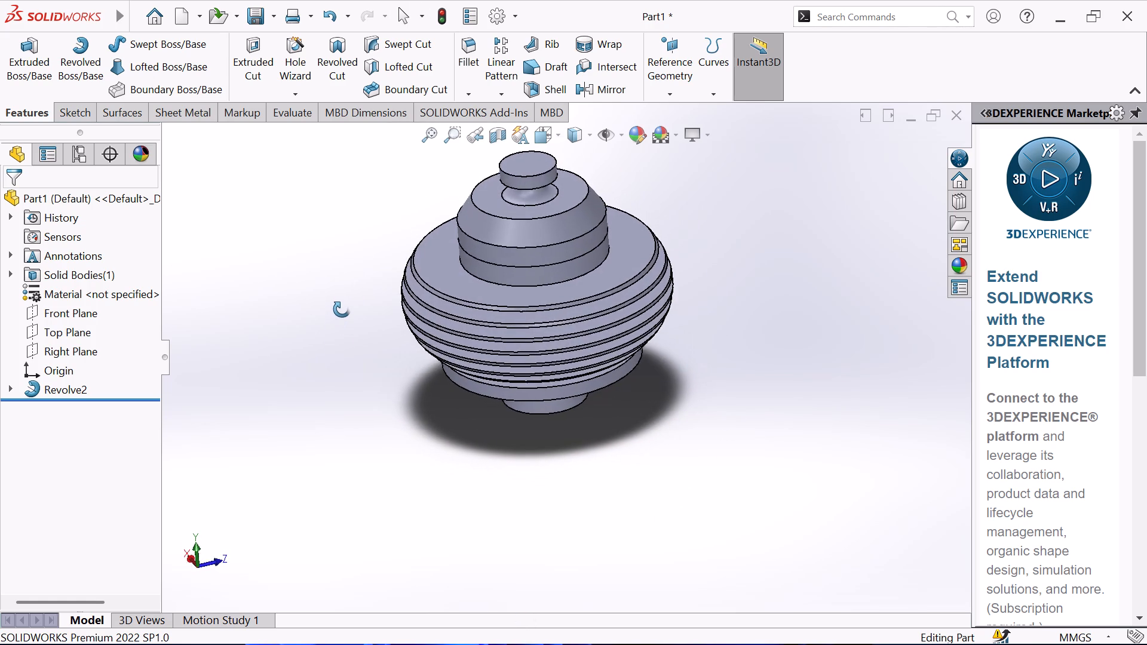
middle_drag(342, 309, 370, 72)
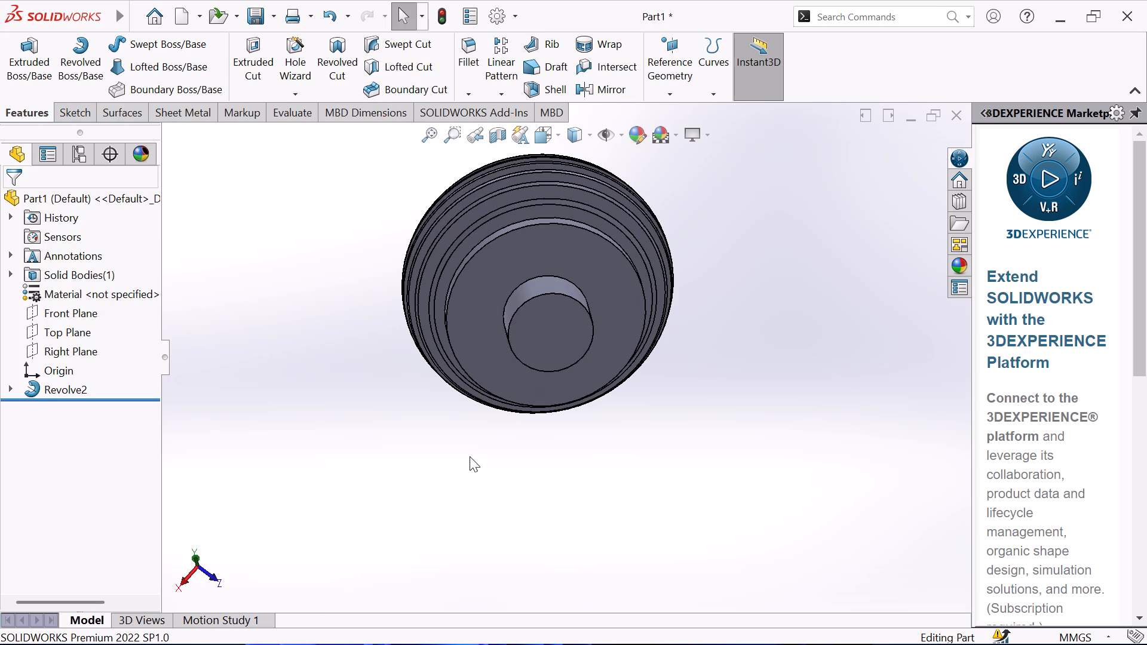
click(542, 337)
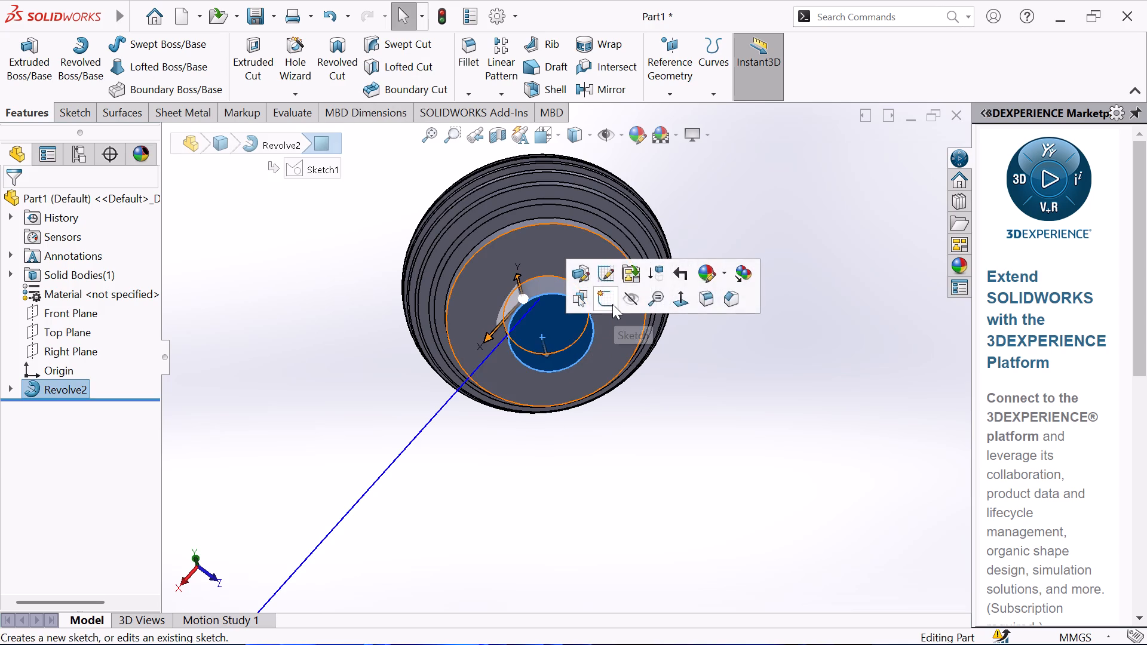
click(611, 302)
click(288, 265)
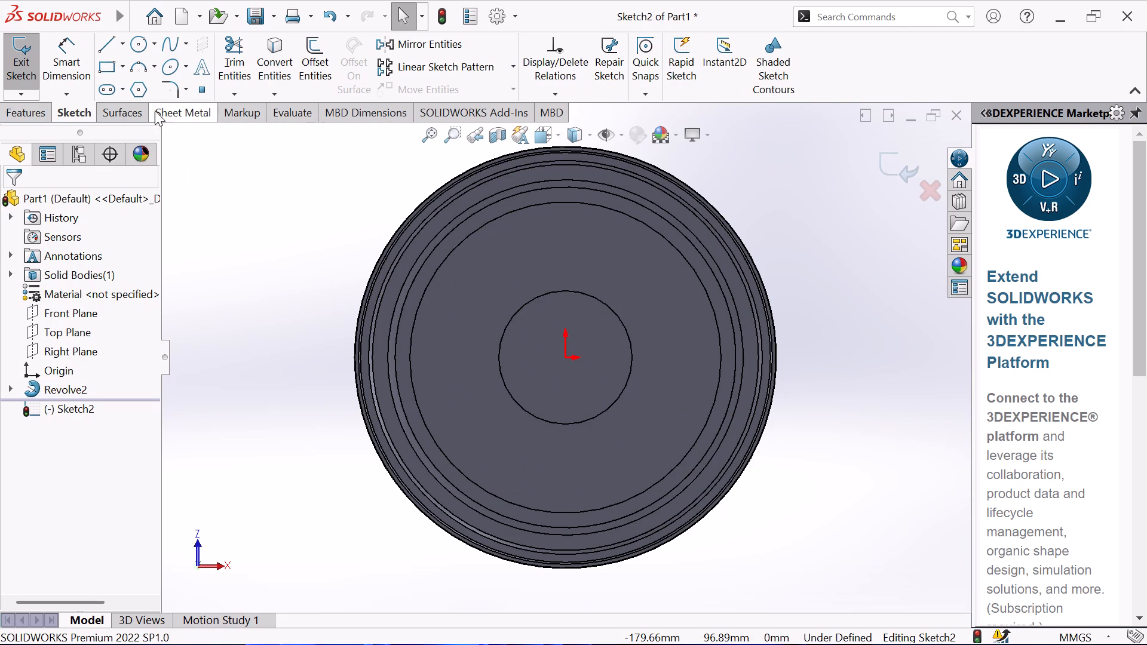
click(139, 40)
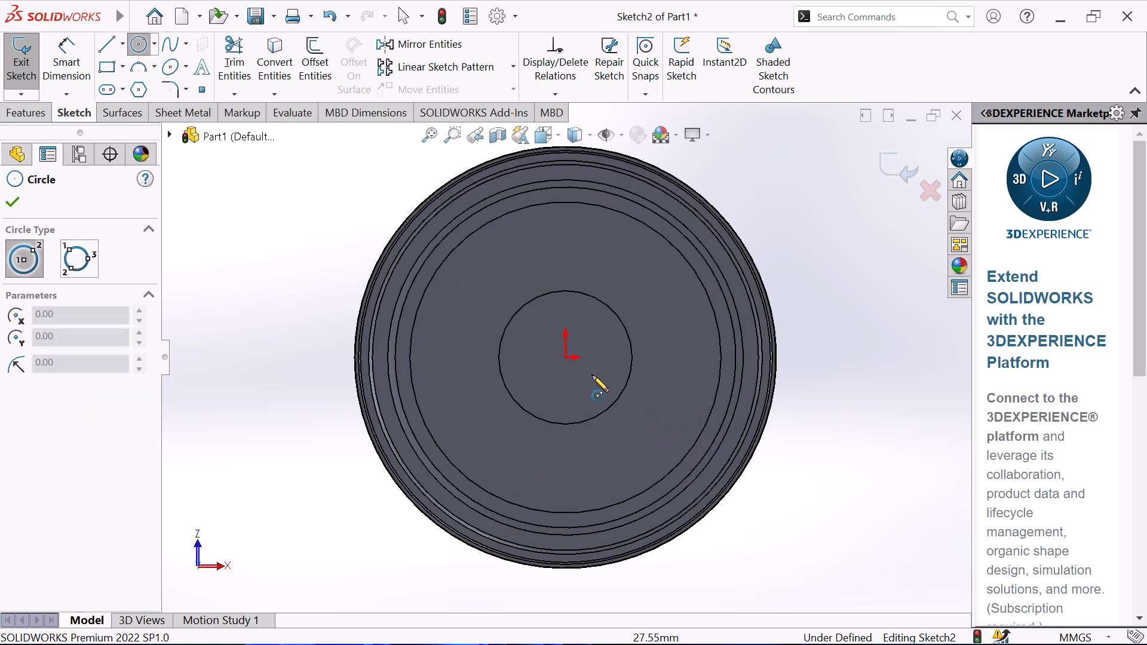
click(566, 358)
click(569, 317)
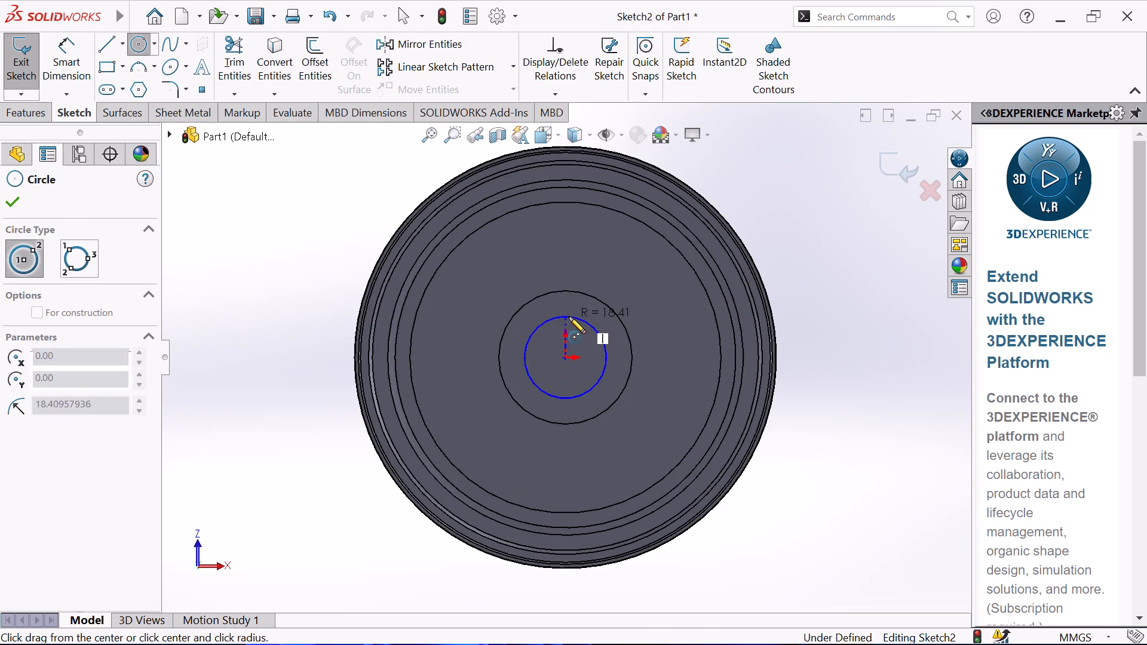
right_click(303, 254)
click(331, 270)
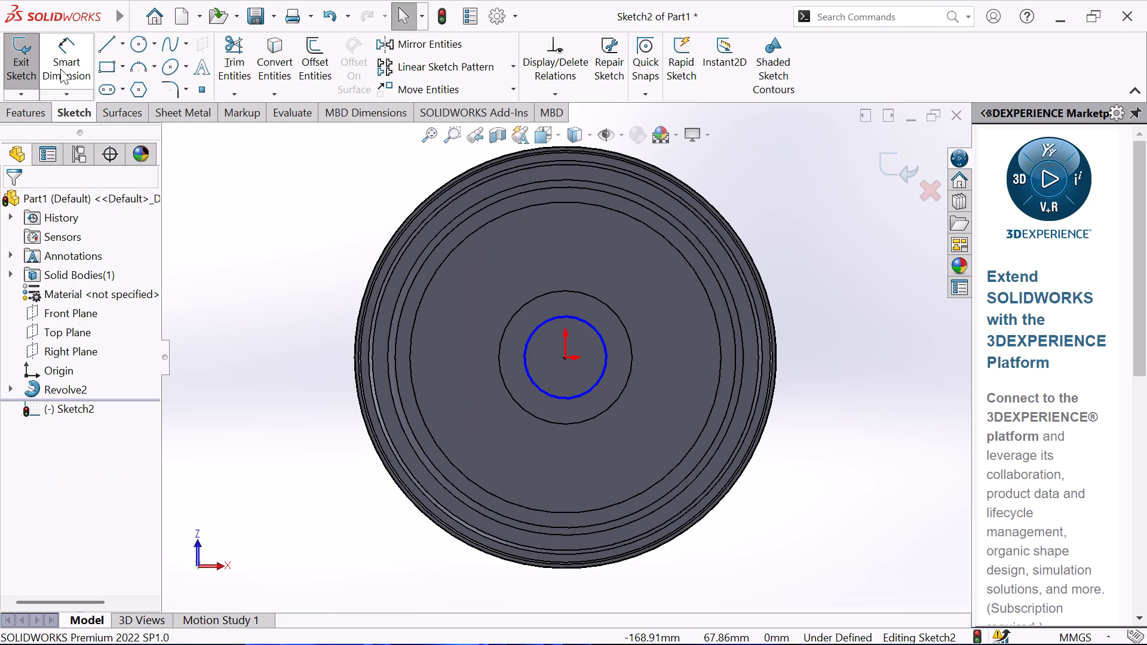
Dimension the circle's diameter at 30 mm.
click(60, 69)
click(563, 397)
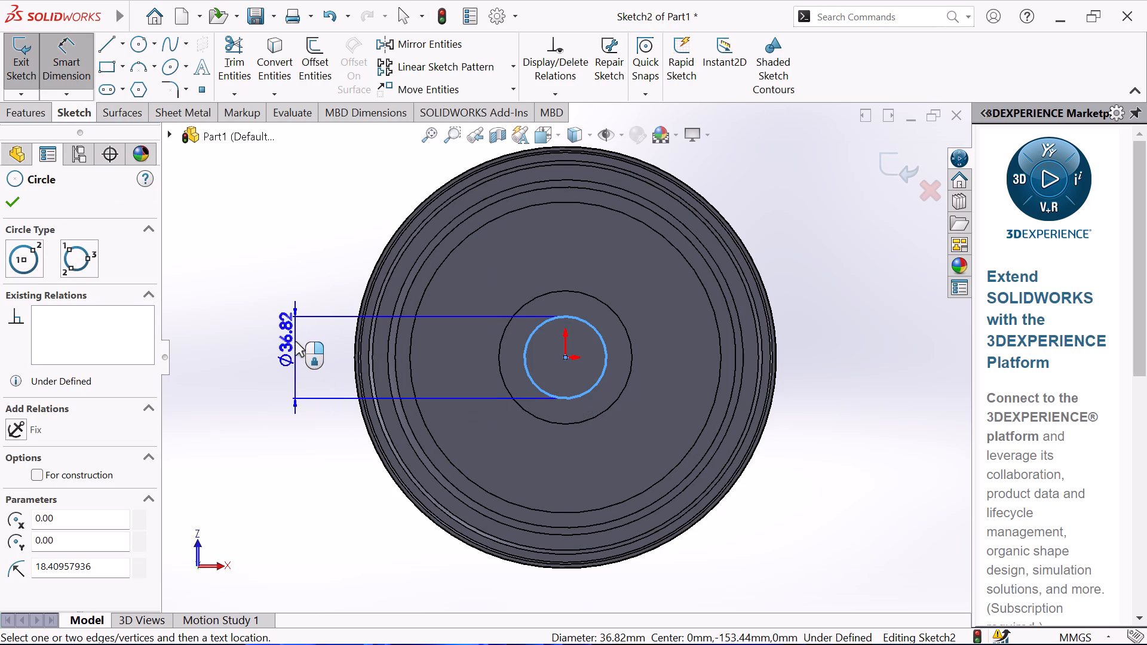
click(287, 340)
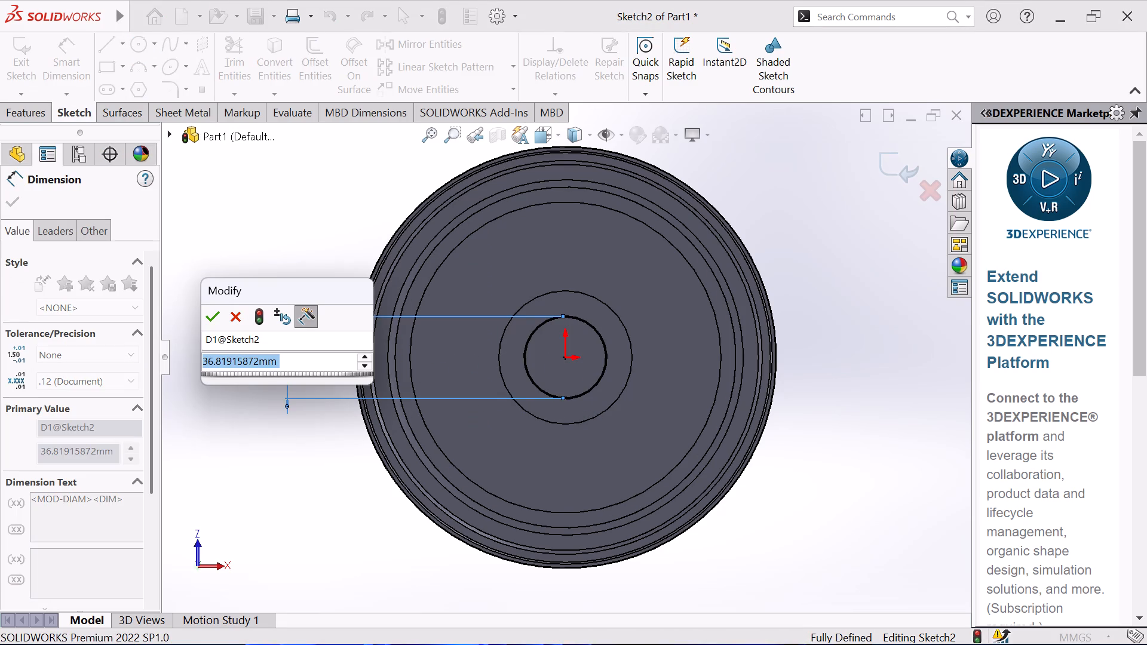
text(30)
key(Return)
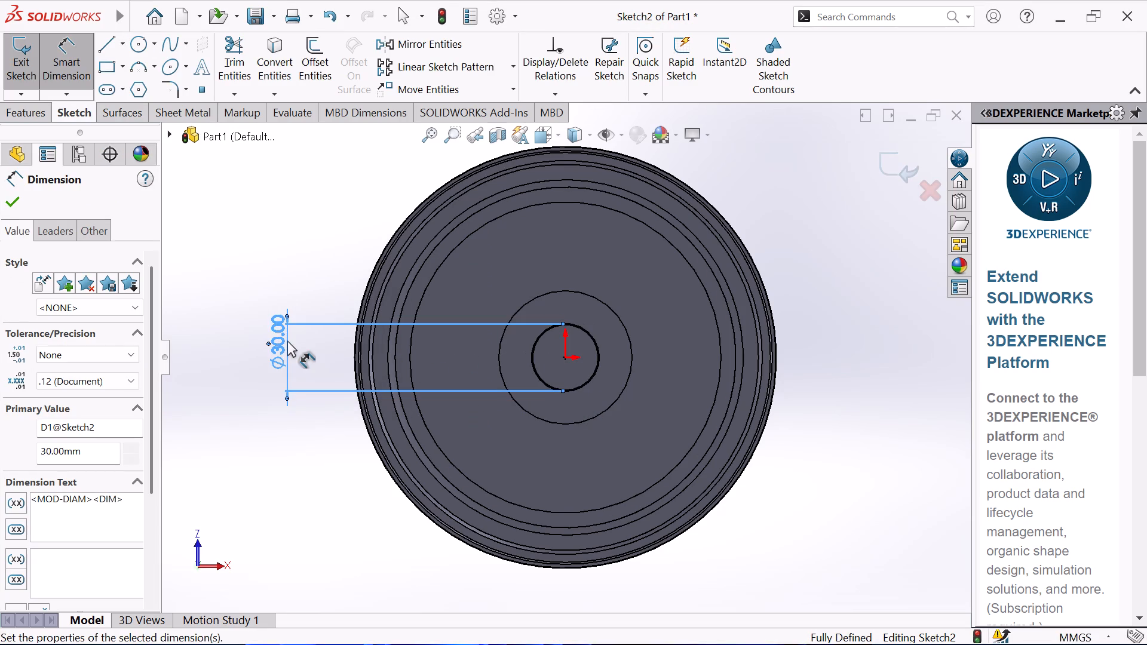
right_click(255, 277)
click(279, 337)
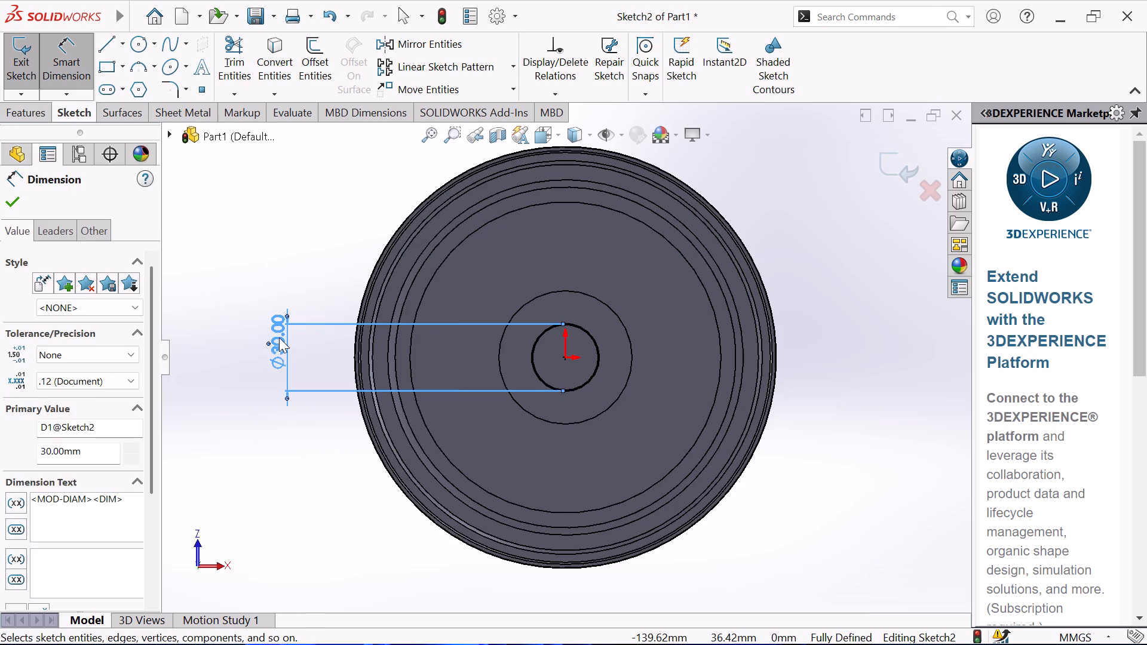
Cut-extrude the 30 mm circle as a blind hole 100 mm deep into the bottom stem.
middle_drag(223, 309, 281, 421)
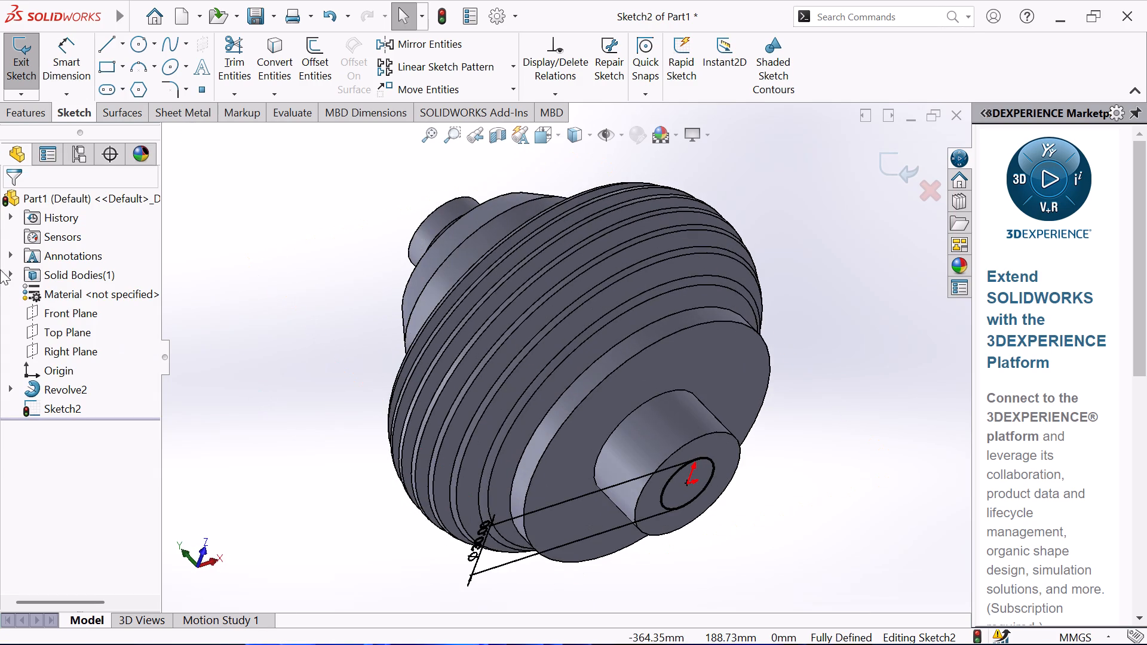
click(14, 109)
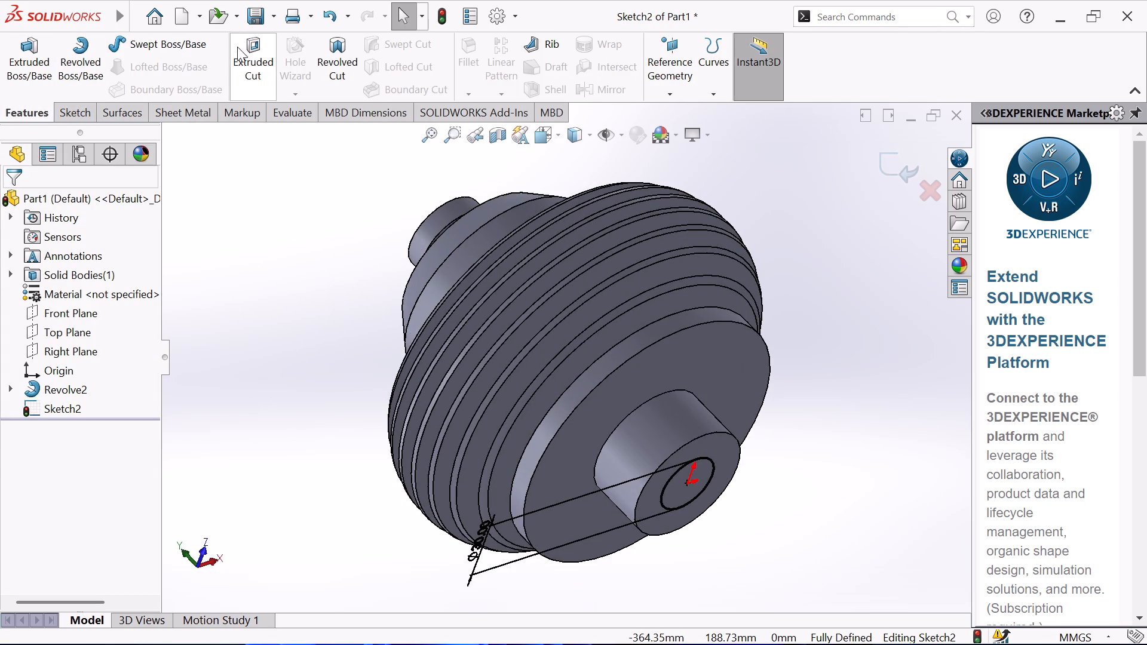
click(247, 49)
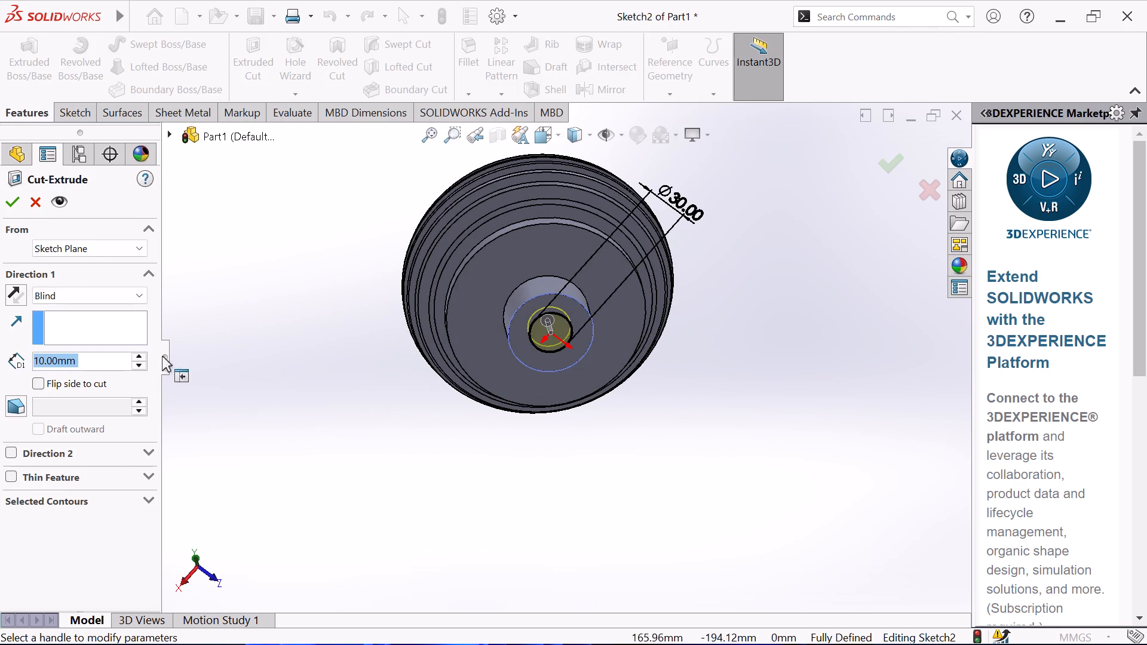
click(134, 358)
click(134, 357)
triple_click(134, 357)
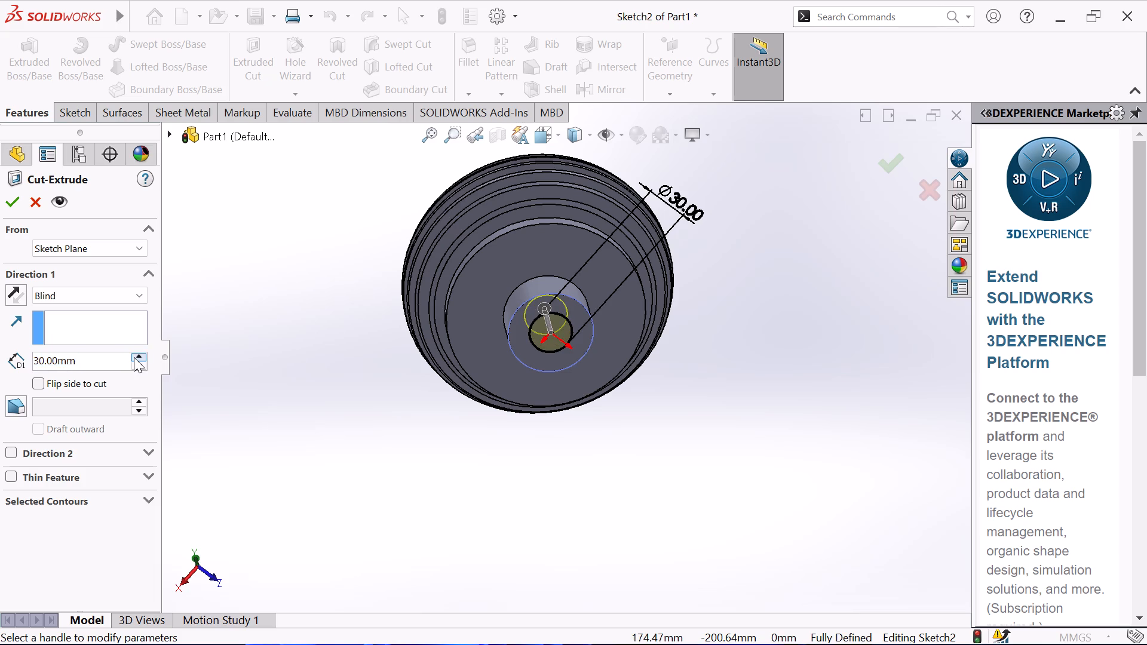
click(134, 357)
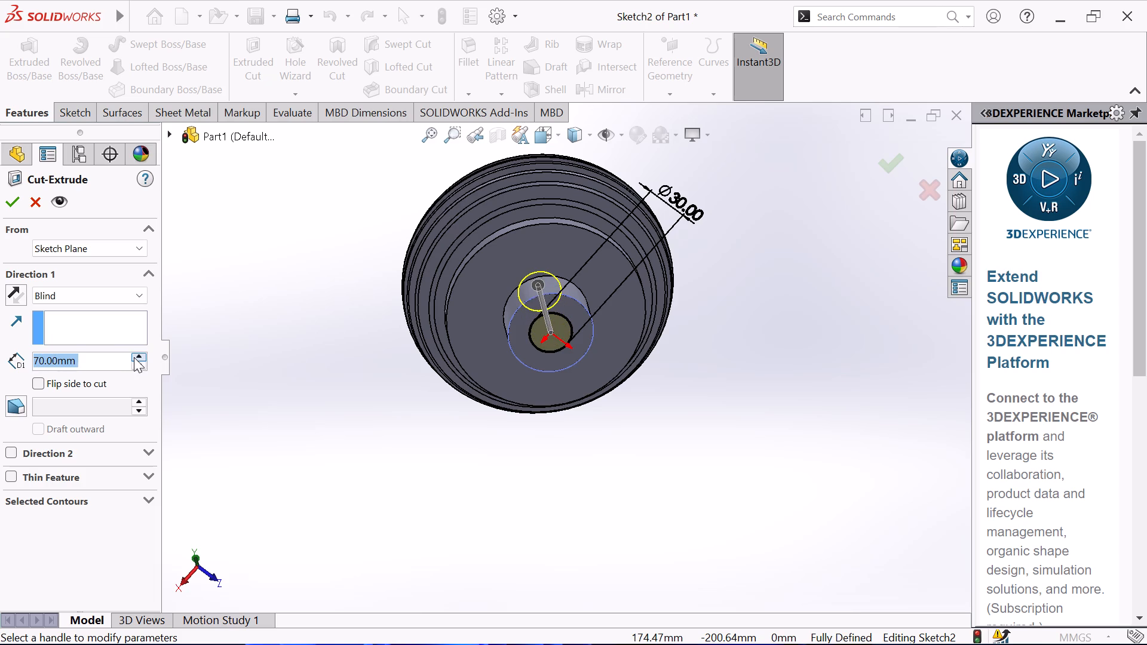
click(134, 357)
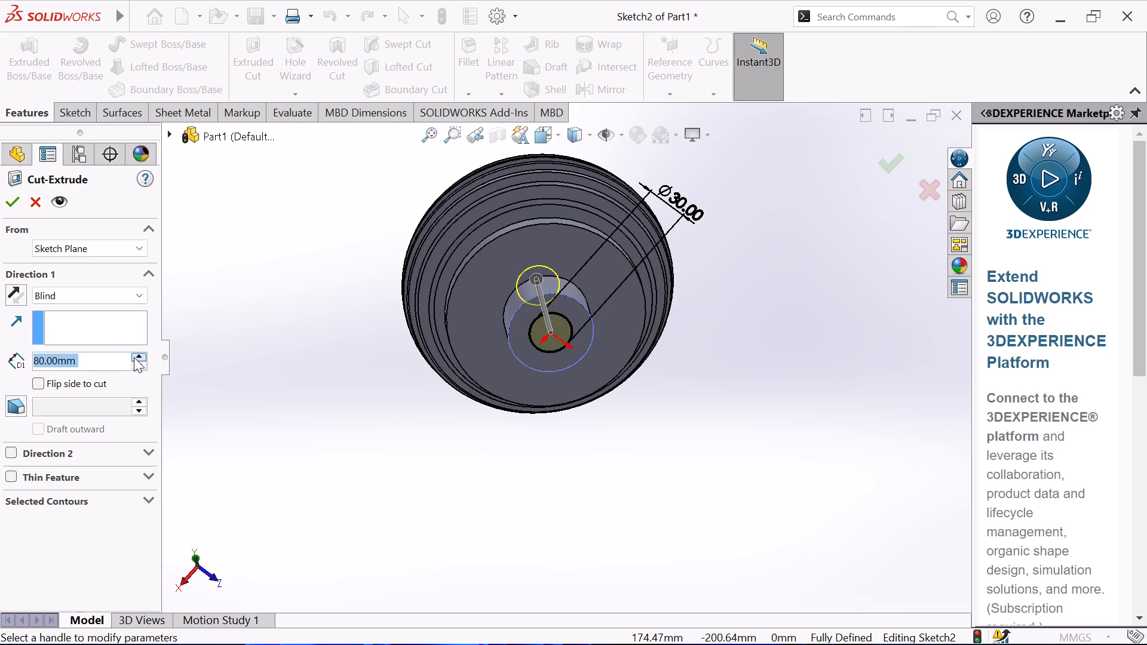
click(134, 357)
click(134, 357)
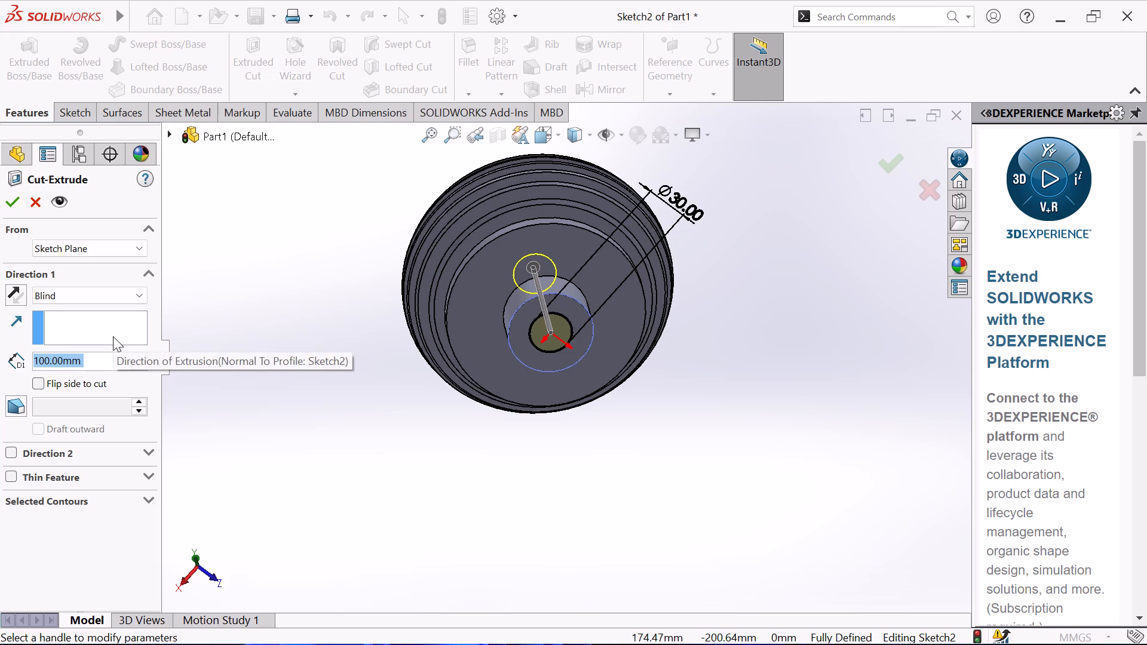
click(8, 202)
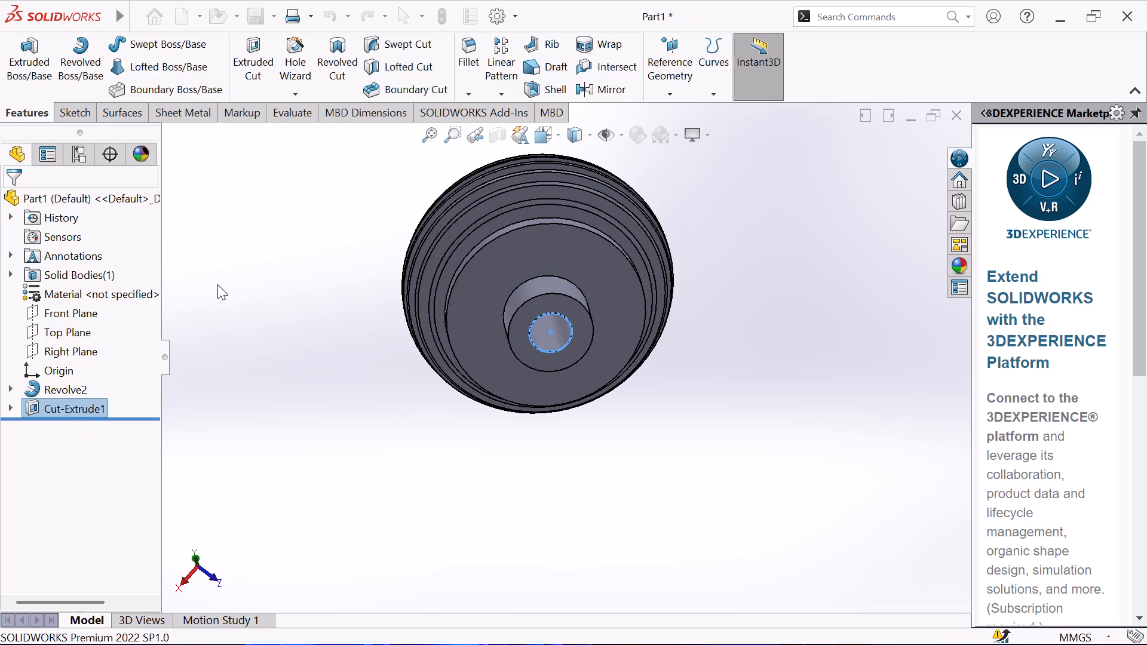
click(217, 284)
Preview section views on the Front, Top and Right planes to examine the hole inside the part.
middle_drag(228, 275, 281, 437)
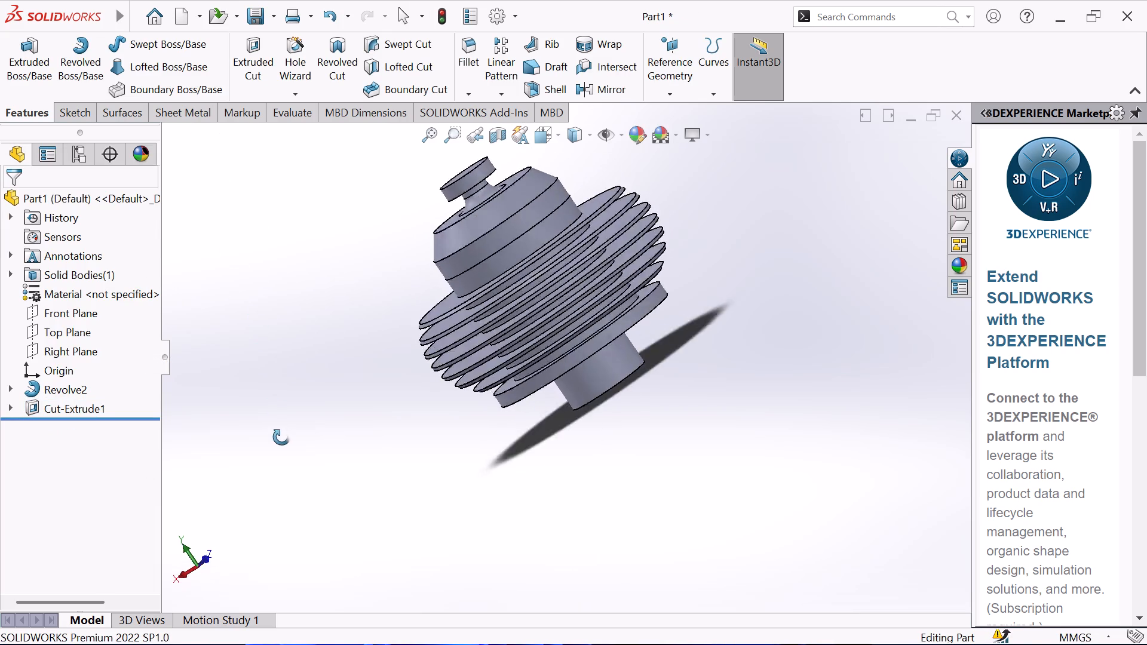
middle_drag(281, 437, 212, 499)
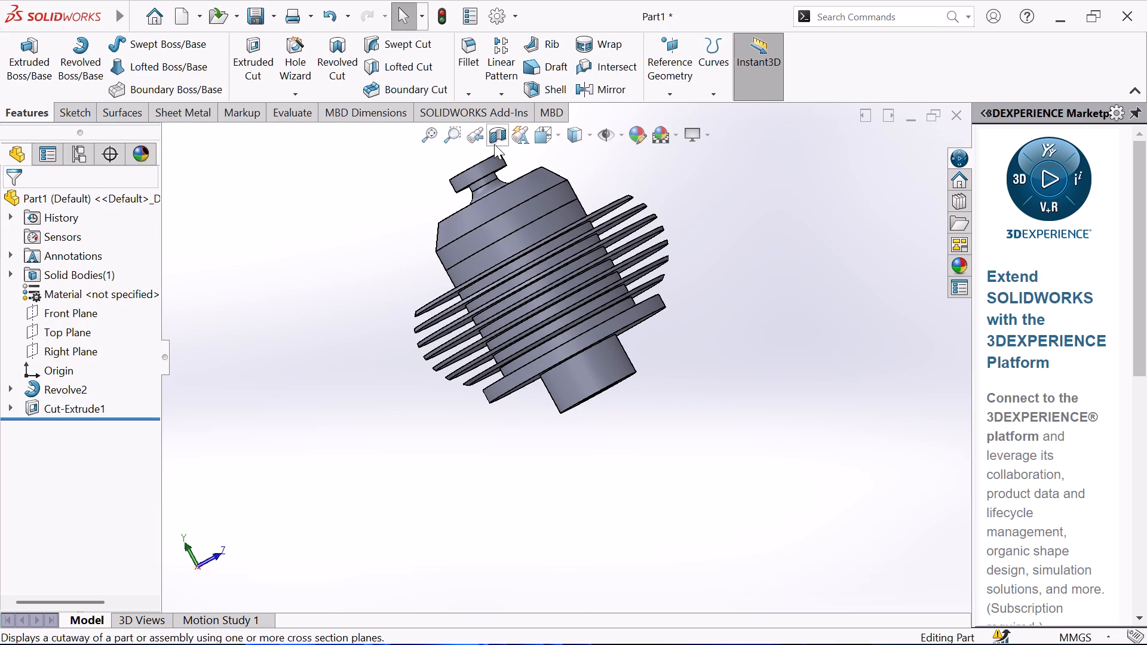
click(494, 143)
middle_drag(416, 252, 496, 225)
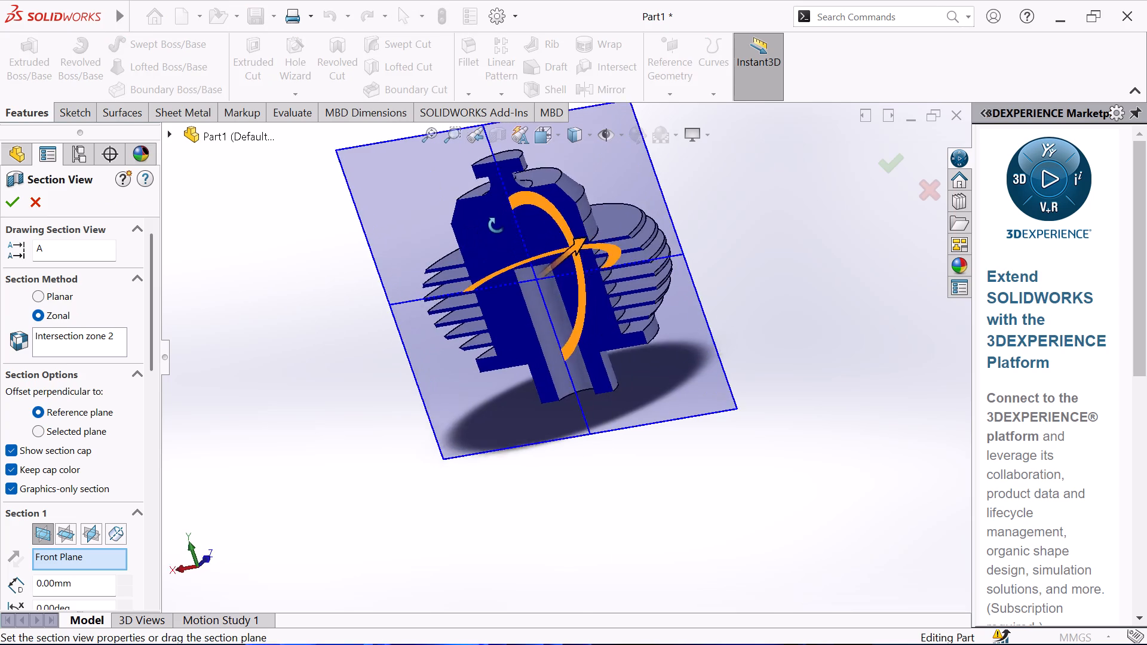
middle_drag(496, 225, 530, 179)
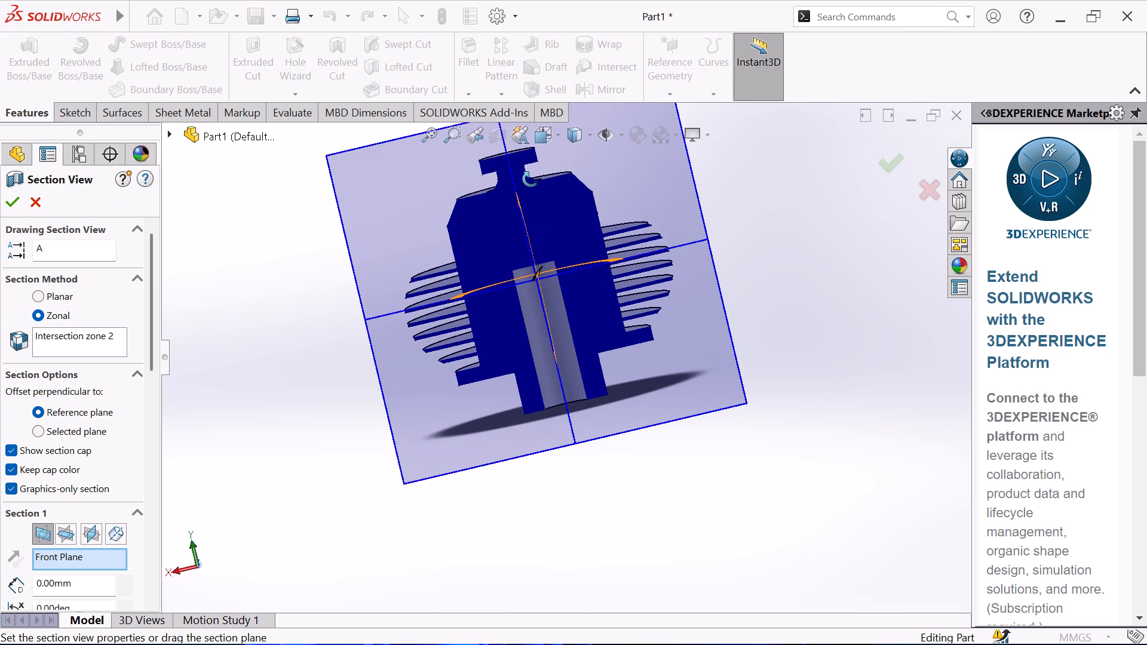
middle_drag(530, 179, 531, 179)
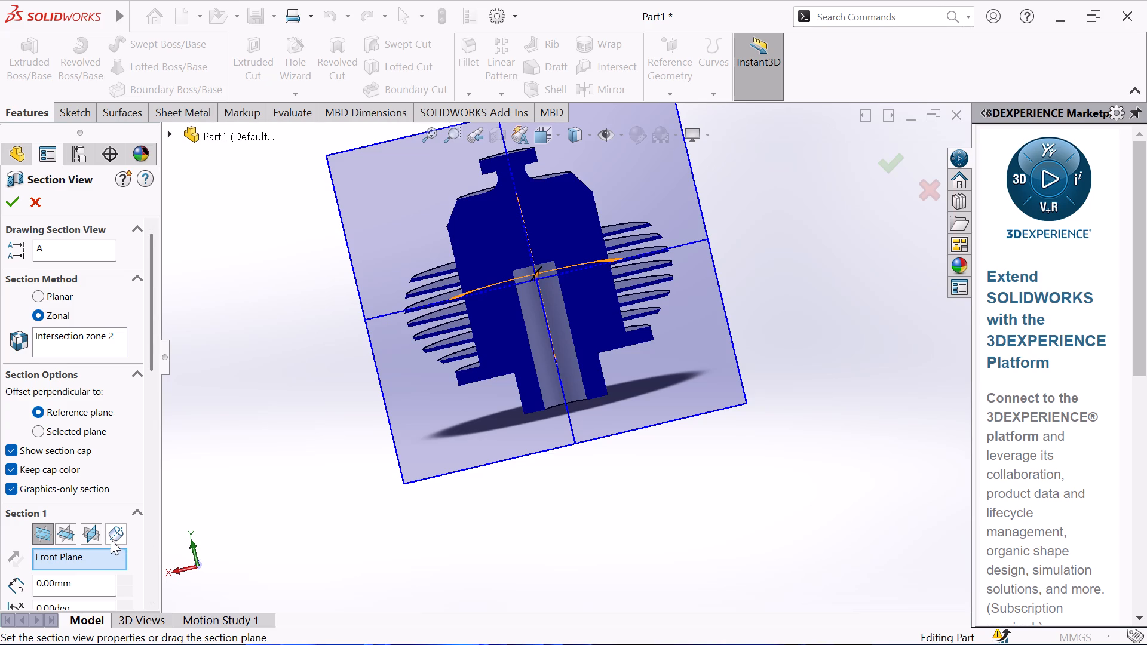
scroll(107, 535, down, 1)
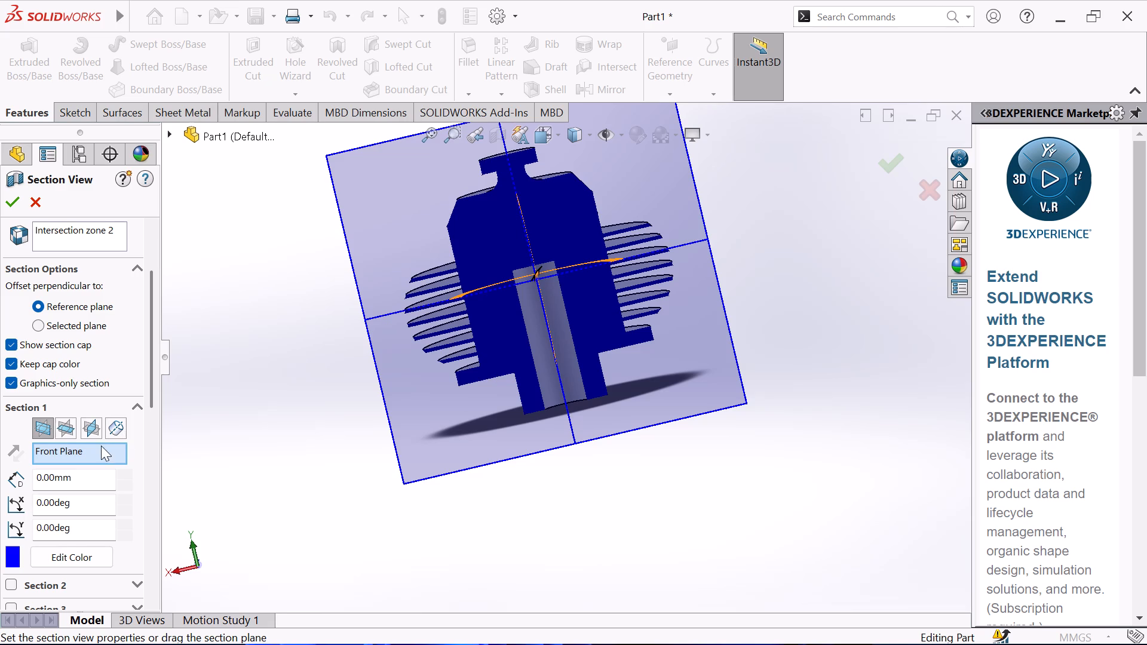
click(62, 426)
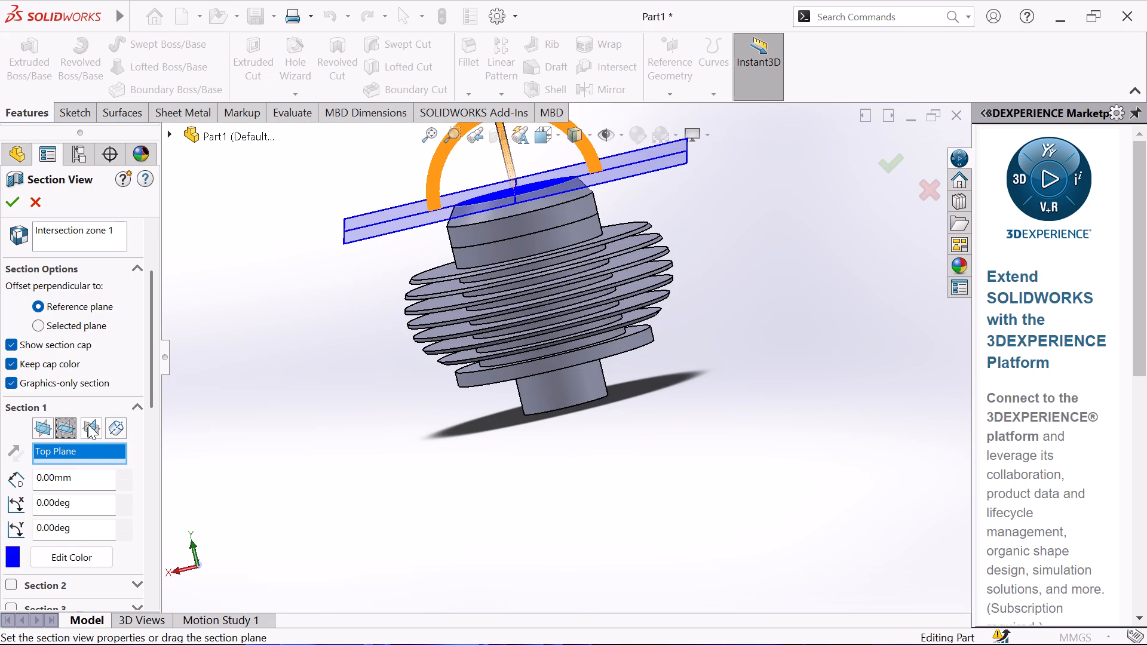
click(88, 424)
middle_drag(410, 443, 366, 468)
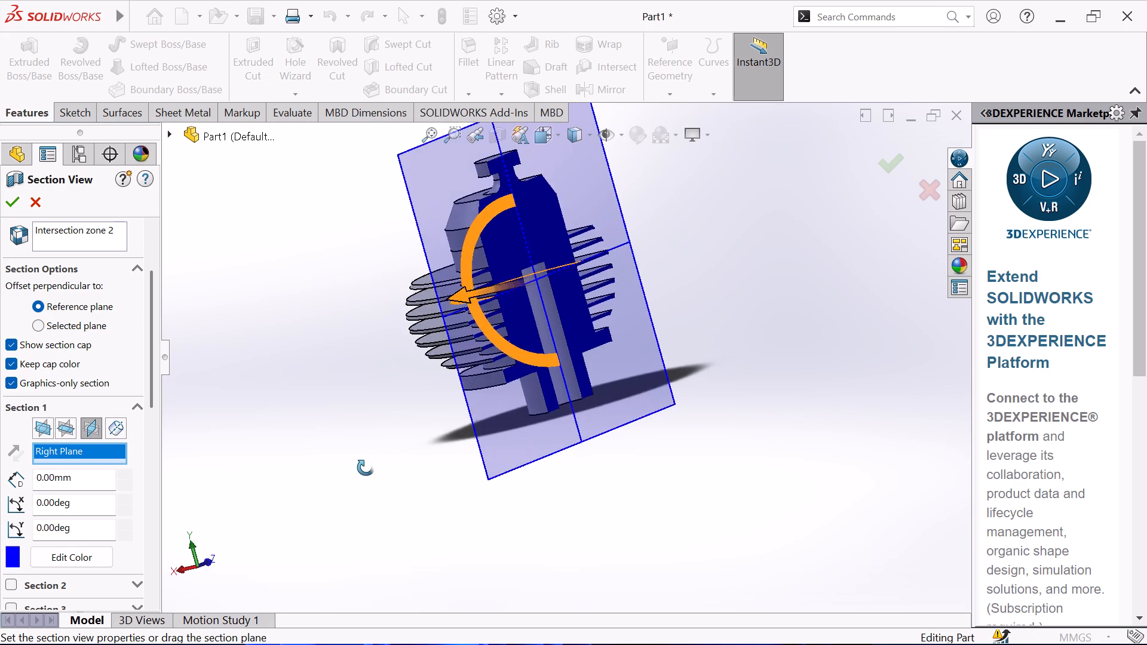
middle_drag(366, 468, 363, 492)
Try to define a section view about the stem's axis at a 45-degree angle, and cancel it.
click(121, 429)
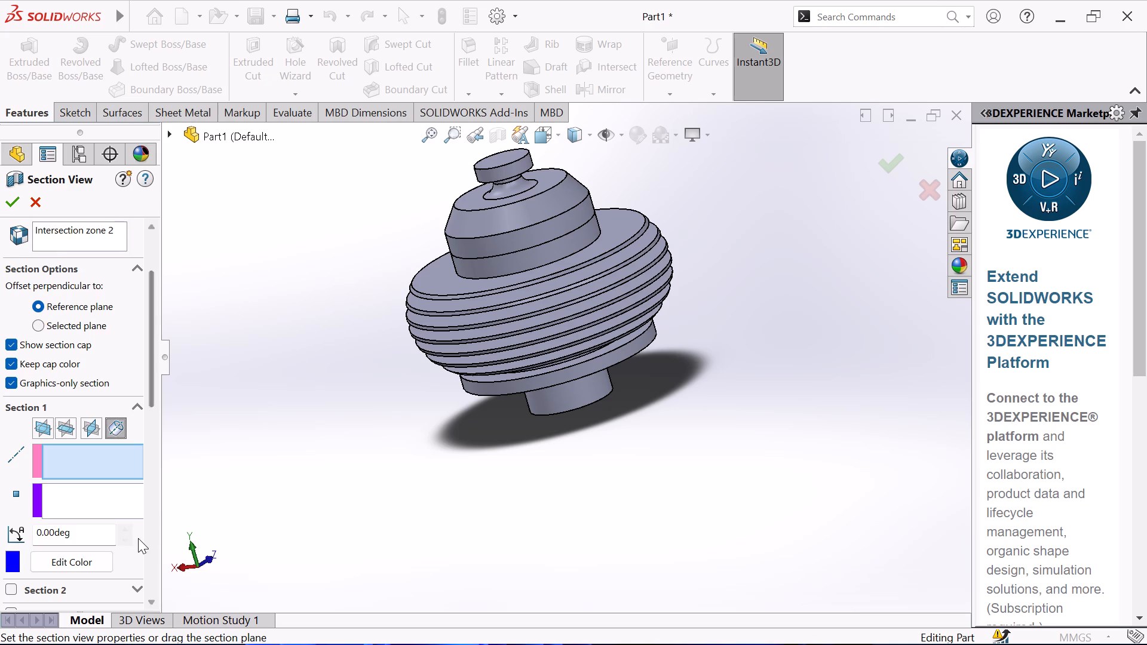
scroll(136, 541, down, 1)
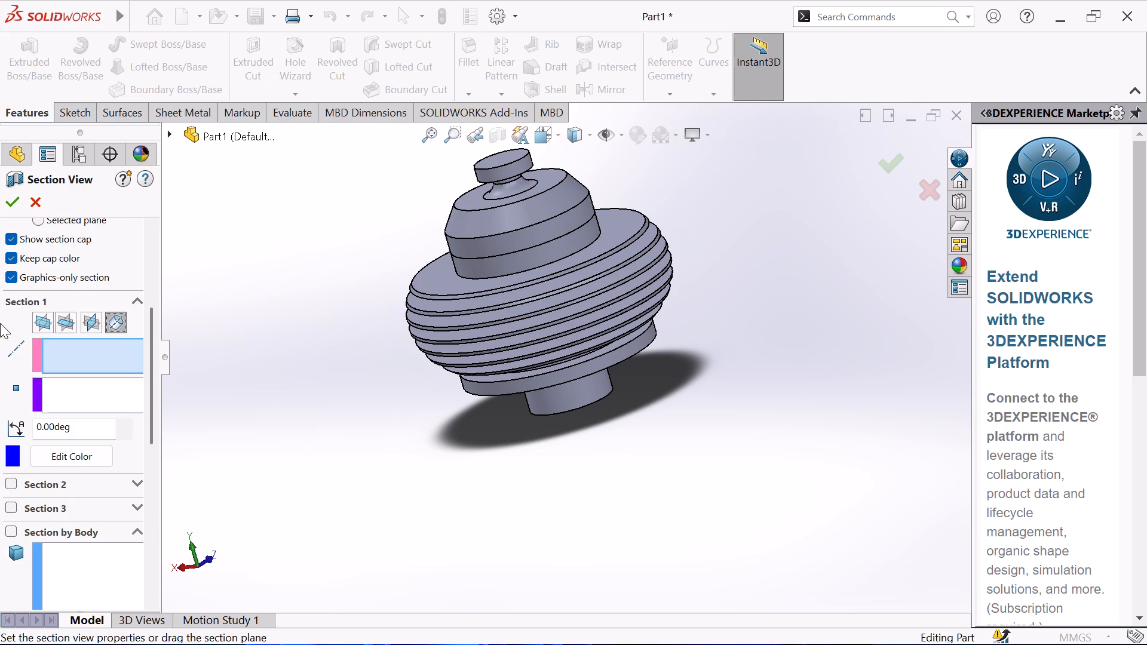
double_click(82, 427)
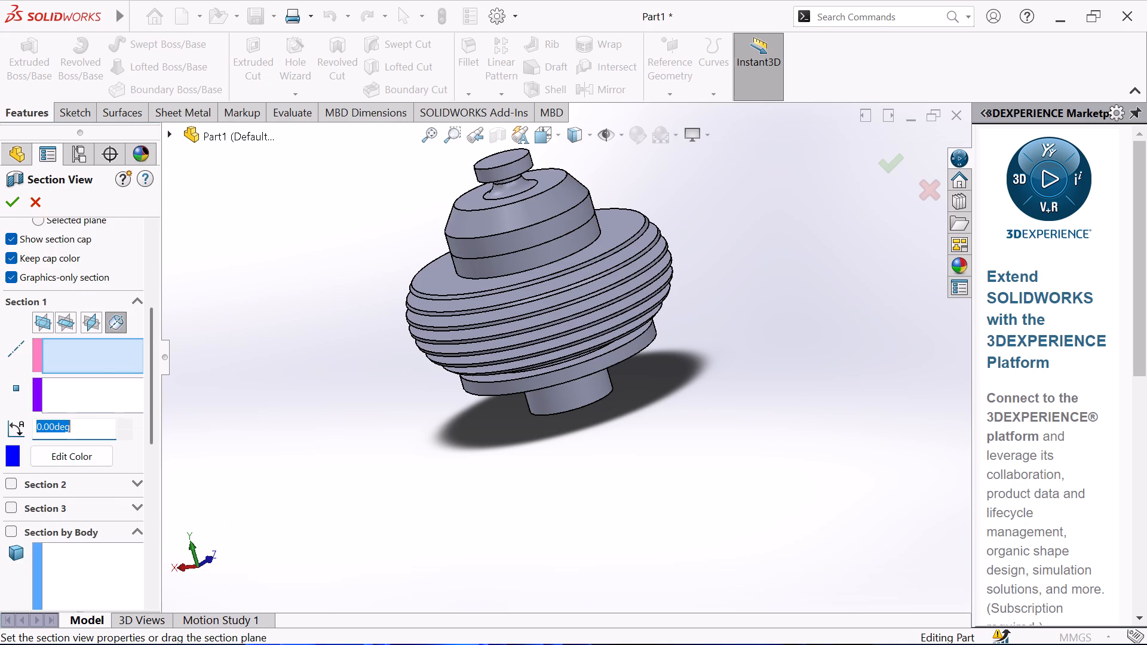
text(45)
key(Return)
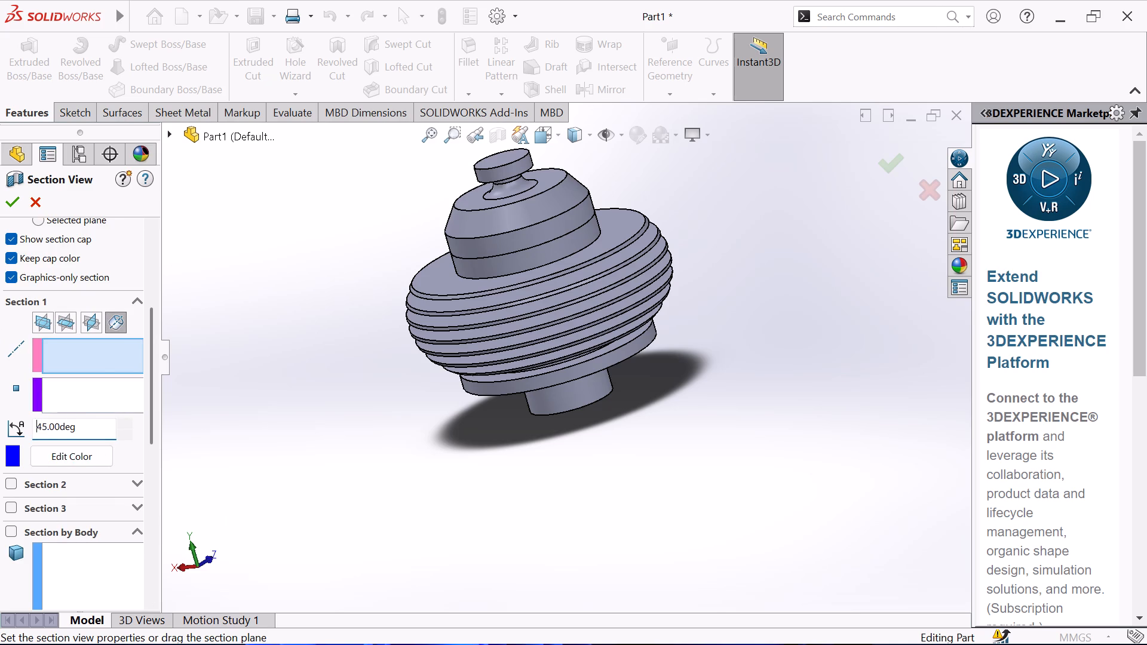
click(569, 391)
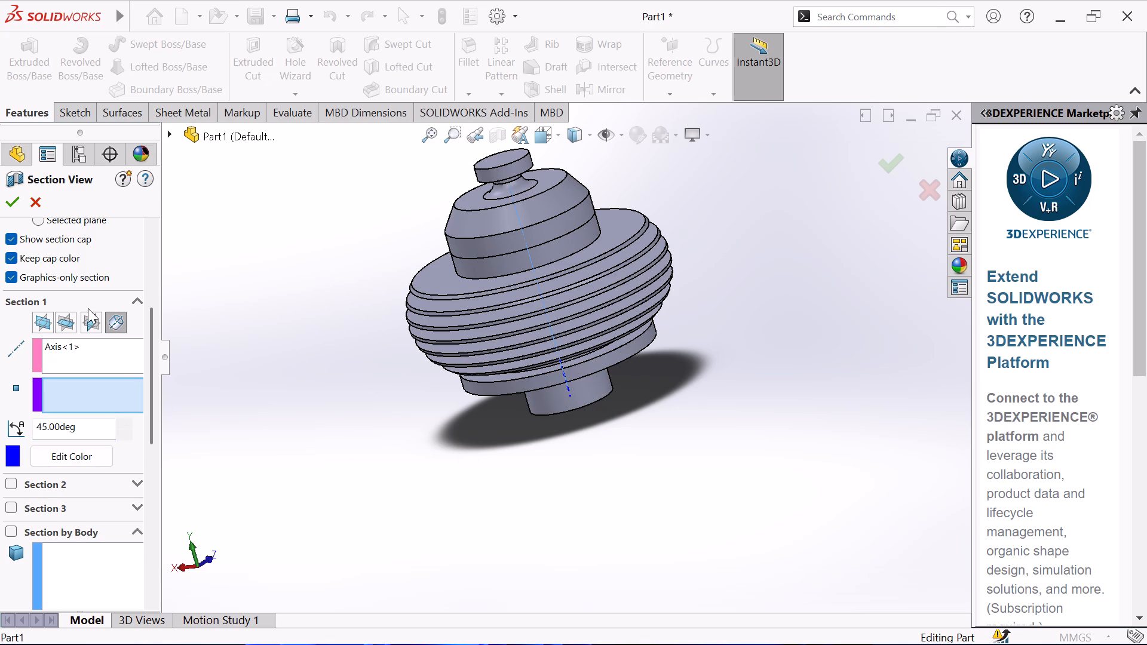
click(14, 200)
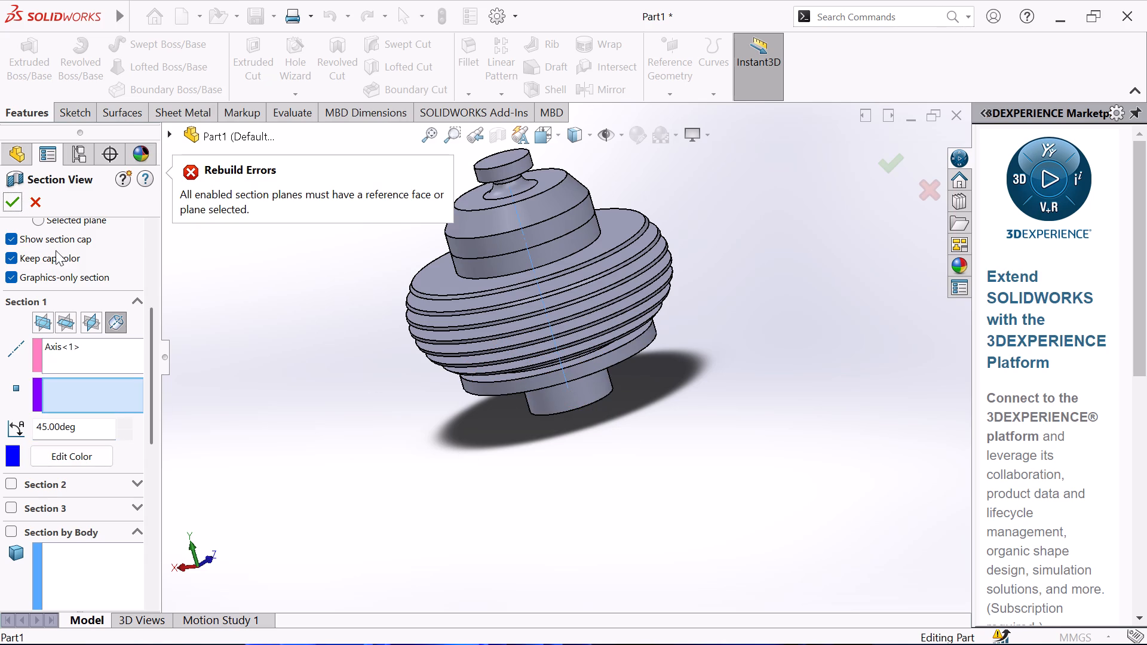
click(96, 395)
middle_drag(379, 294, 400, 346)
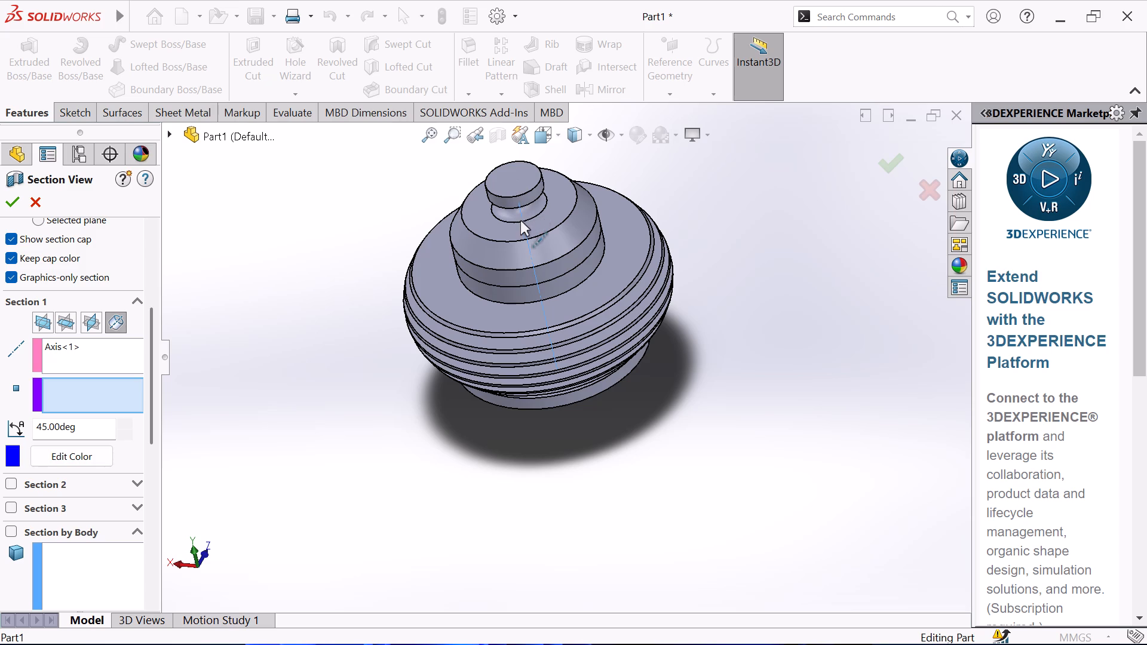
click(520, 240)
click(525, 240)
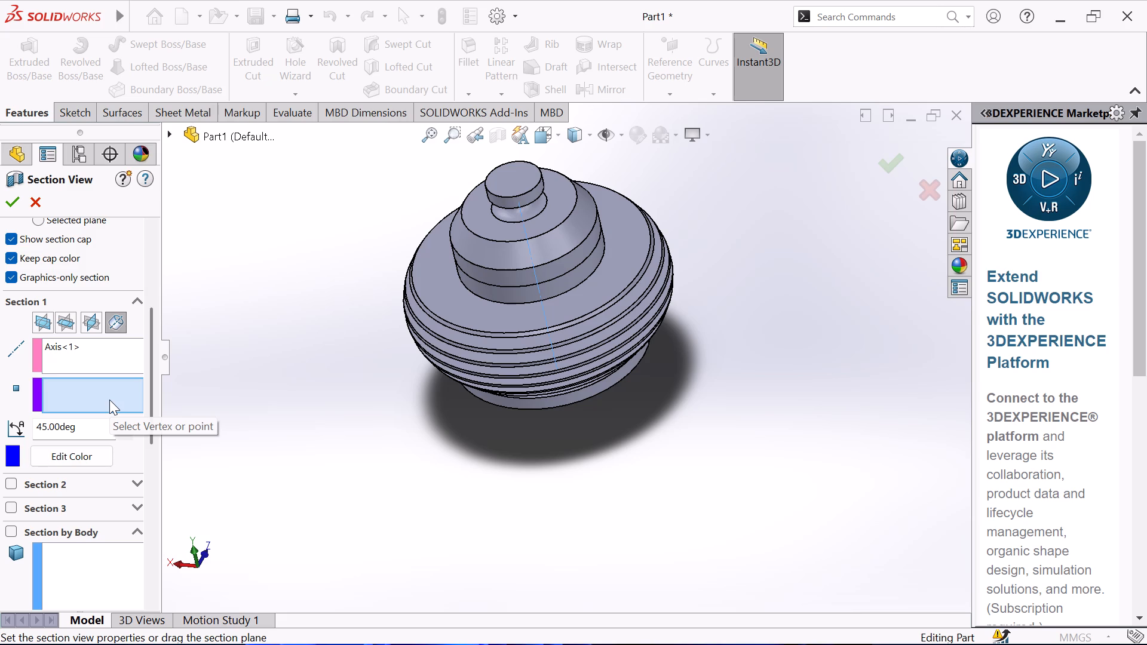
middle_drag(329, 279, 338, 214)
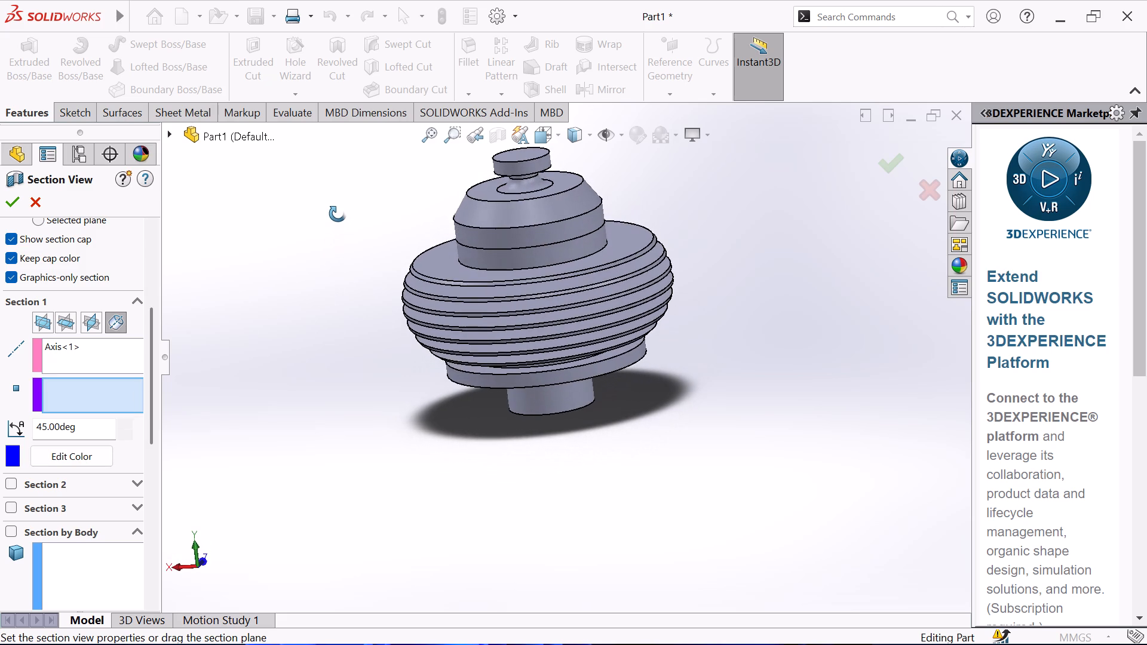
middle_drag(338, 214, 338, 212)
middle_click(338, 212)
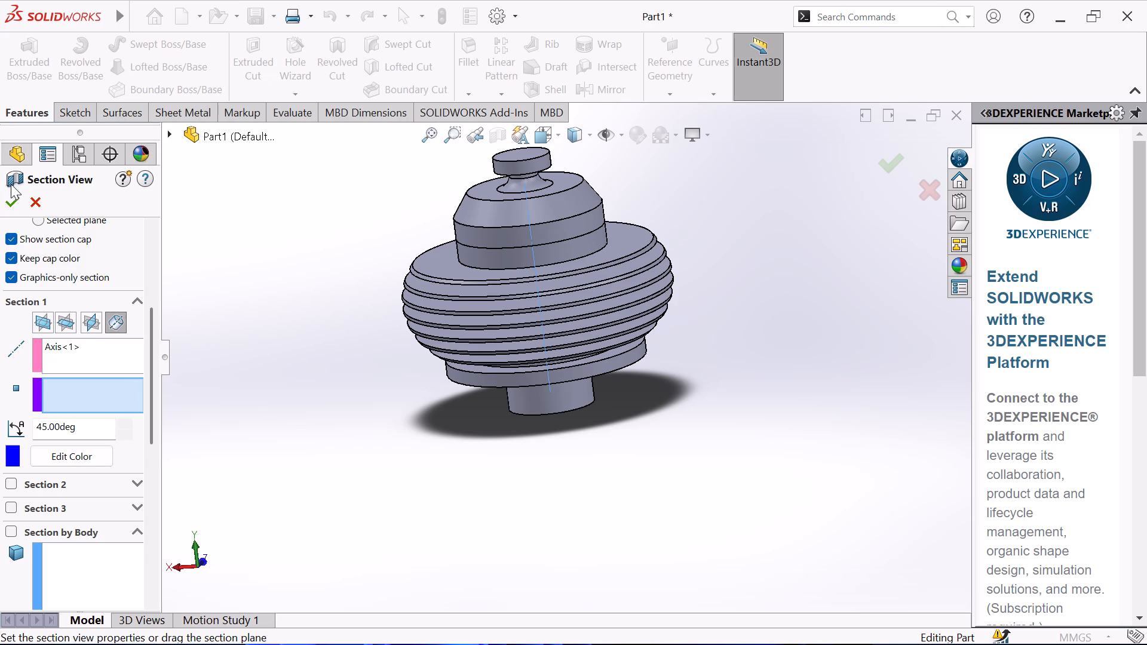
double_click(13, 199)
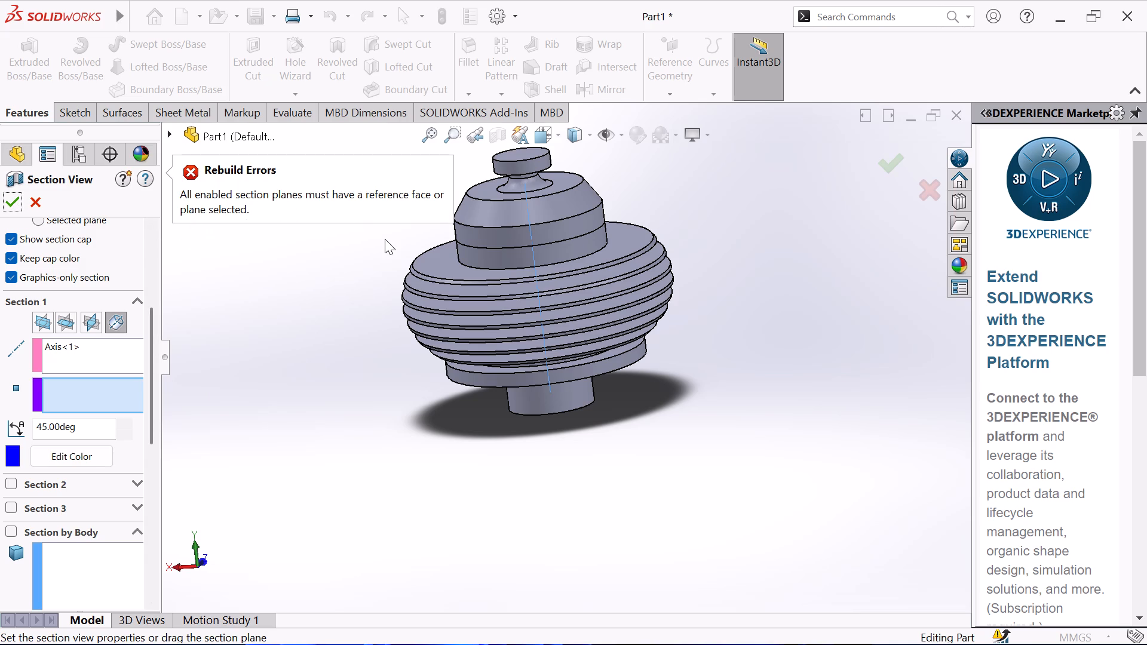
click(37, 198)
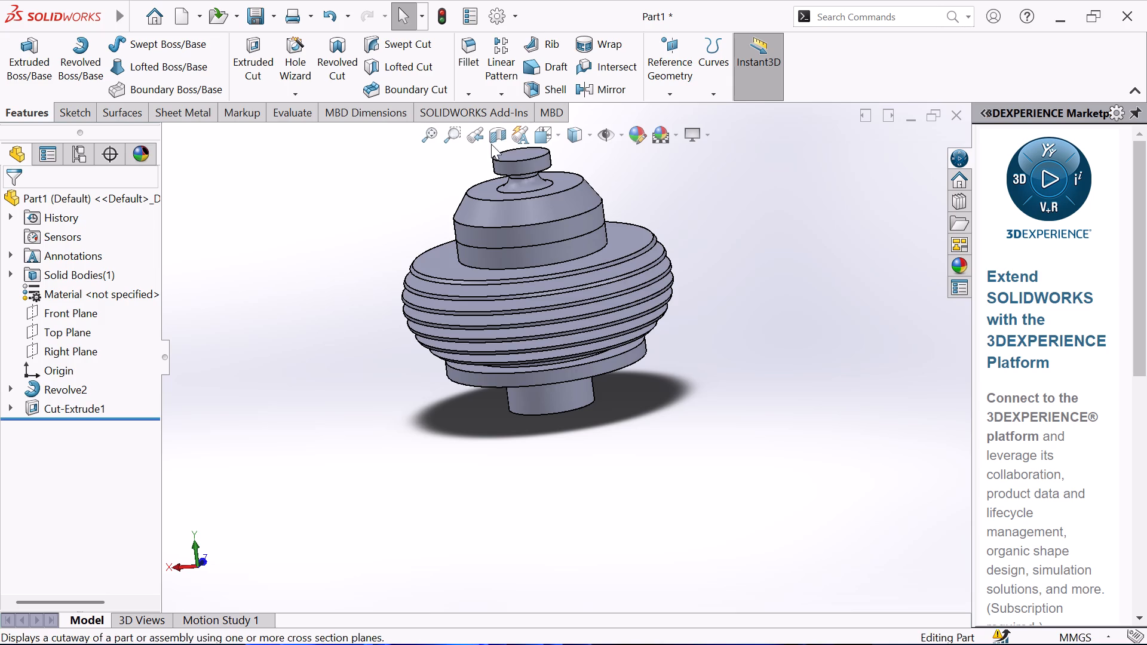
Section the part along the Front Plane to inspect the hole's interior, and turn the section view off.
click(496, 140)
middle_drag(229, 297, 235, 282)
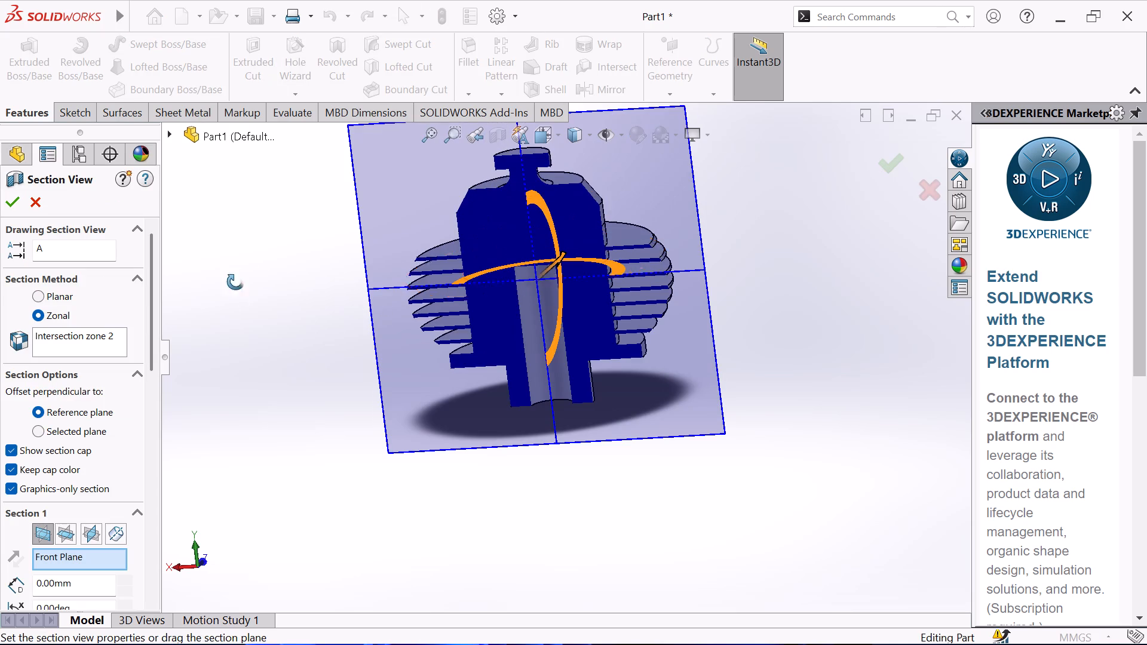
middle_drag(235, 282, 259, 281)
click(127, 261)
click(23, 205)
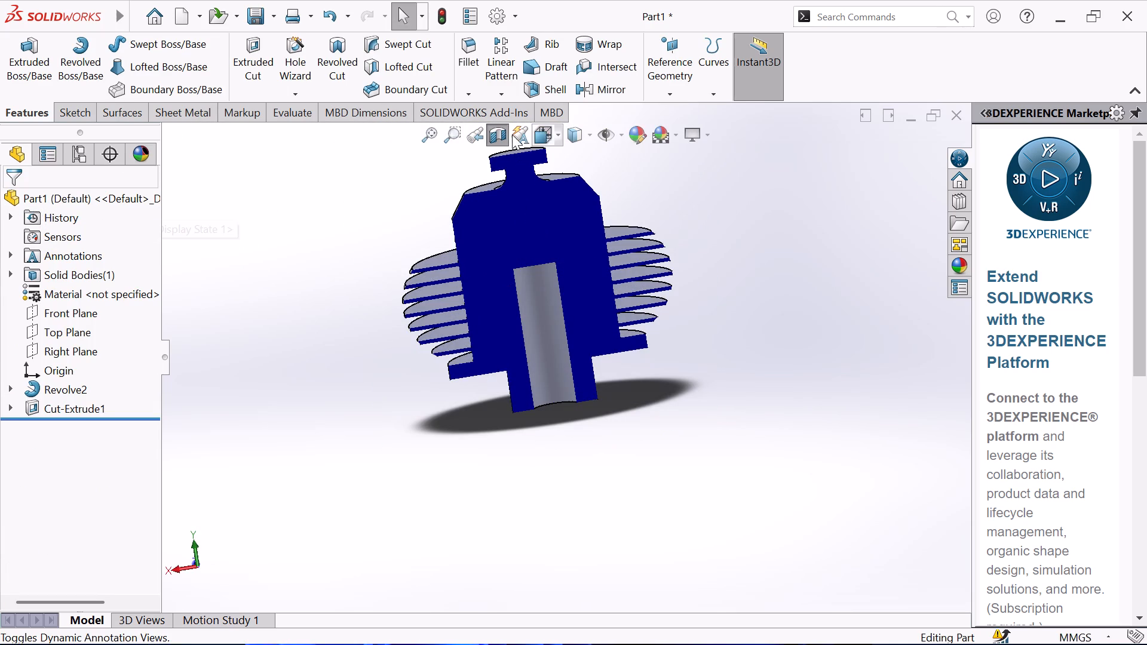
click(499, 134)
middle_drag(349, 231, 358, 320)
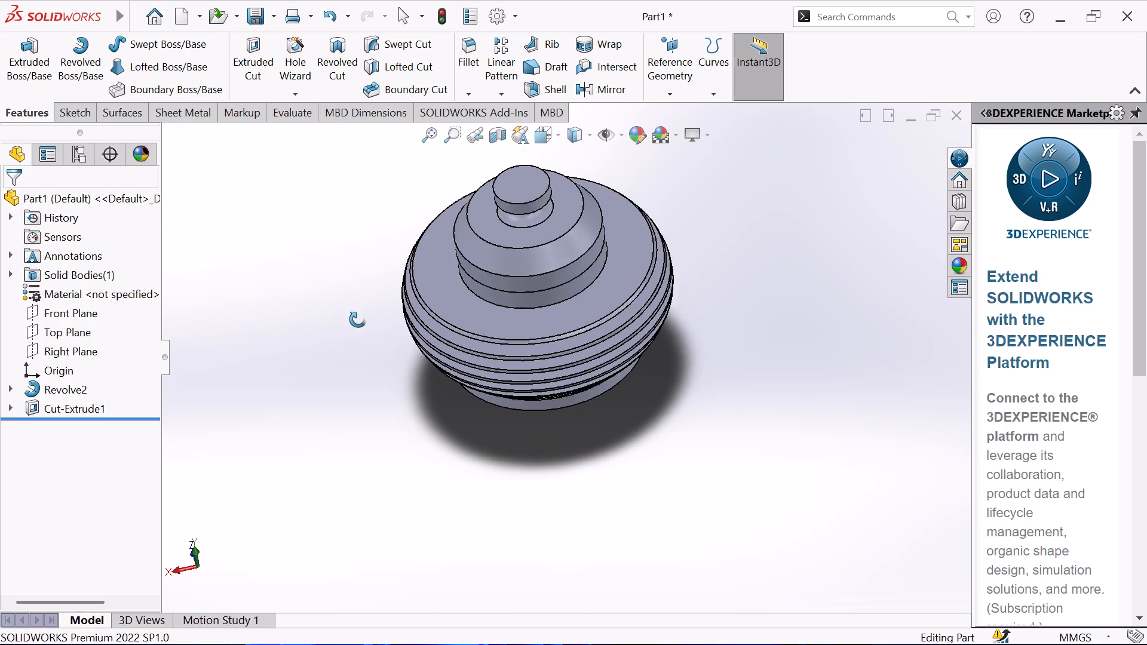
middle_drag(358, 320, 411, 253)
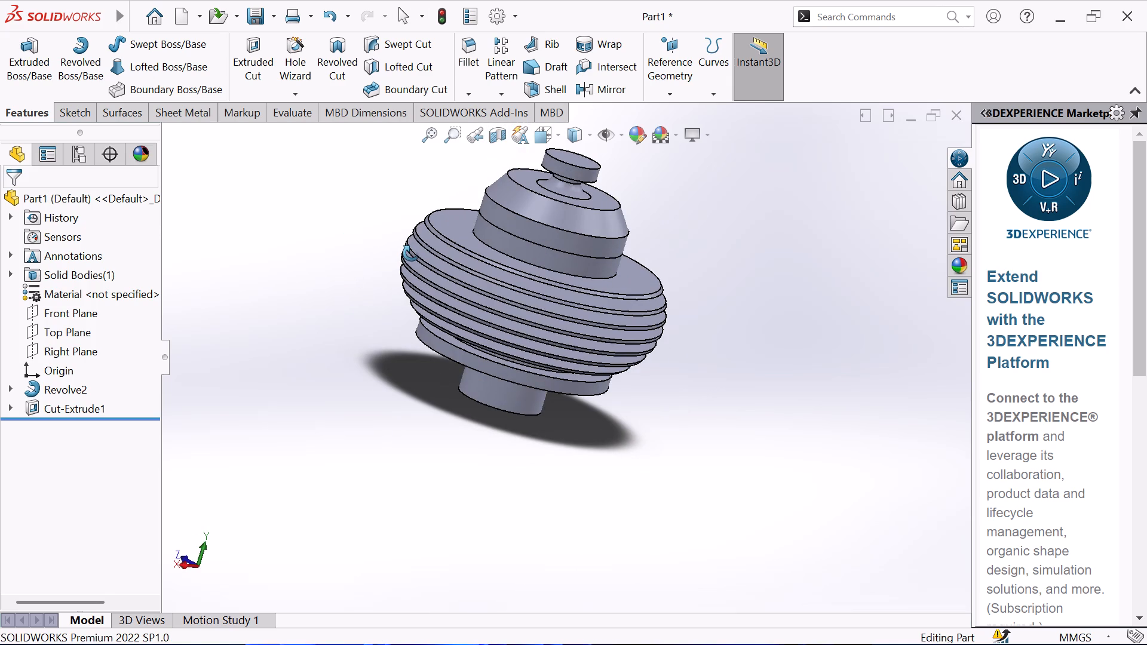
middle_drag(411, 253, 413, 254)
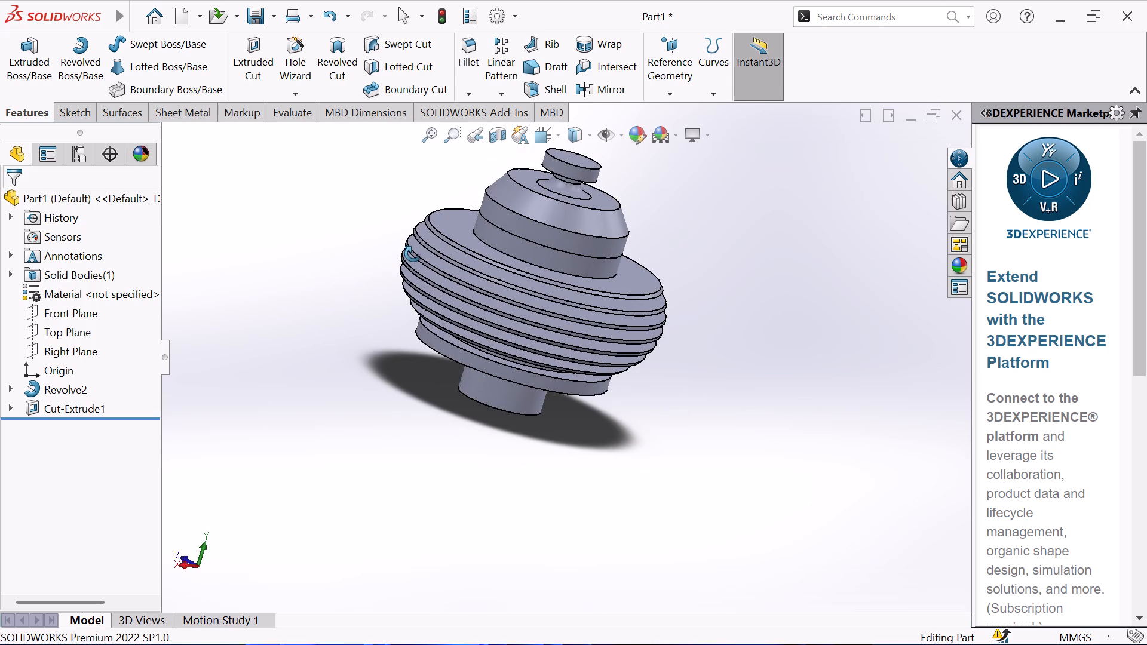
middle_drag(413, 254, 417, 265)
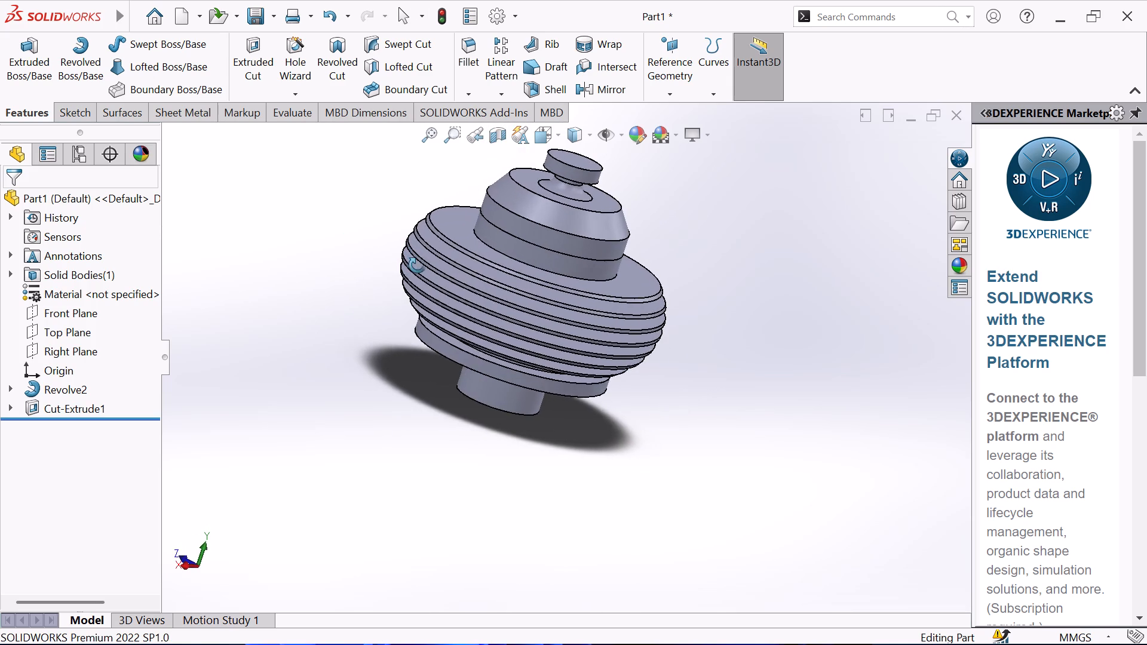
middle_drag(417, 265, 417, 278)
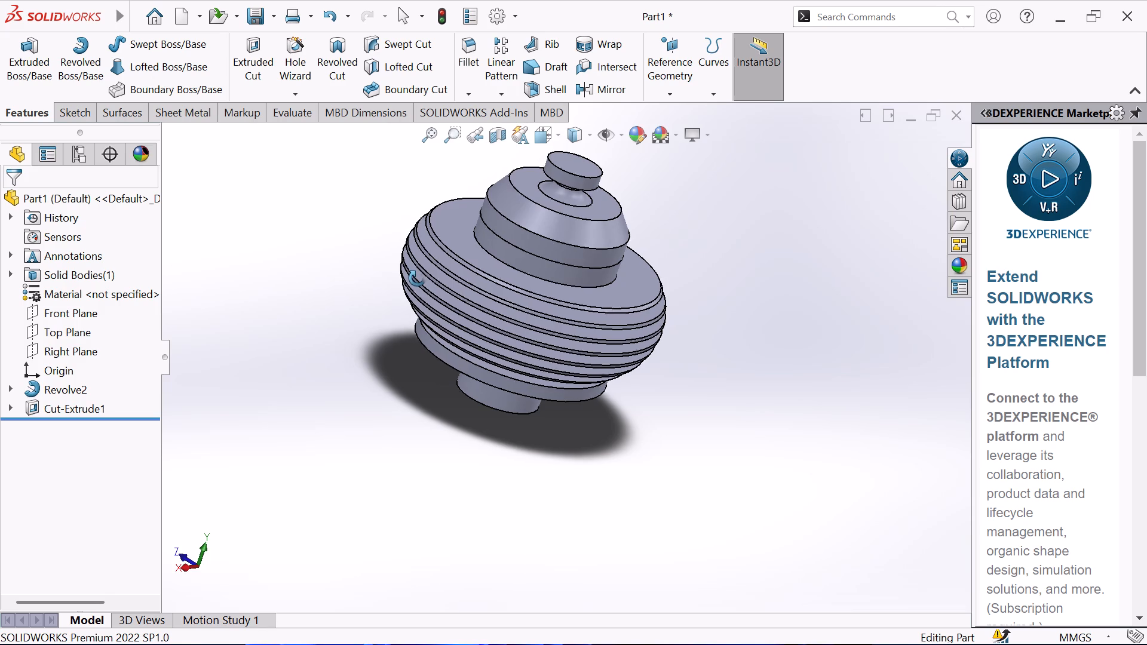
Sketch on the flat ring face below the top knob, drawing a horizontal construction centerline about 288 mm long through the origin.
middle_drag(417, 278, 337, 348)
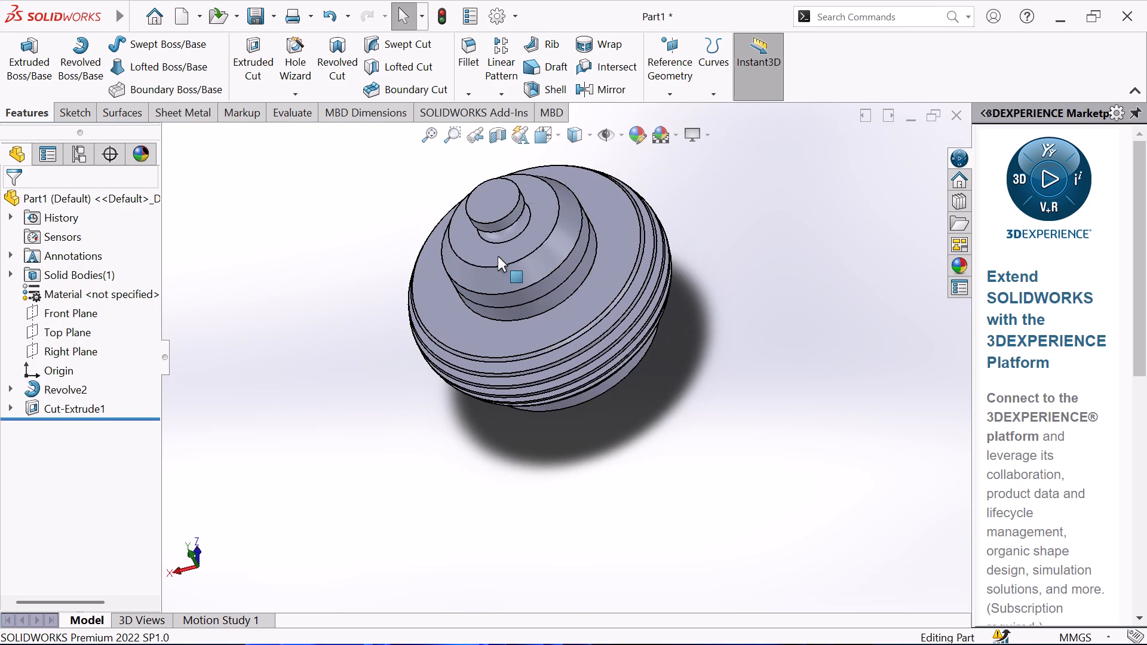
click(530, 237)
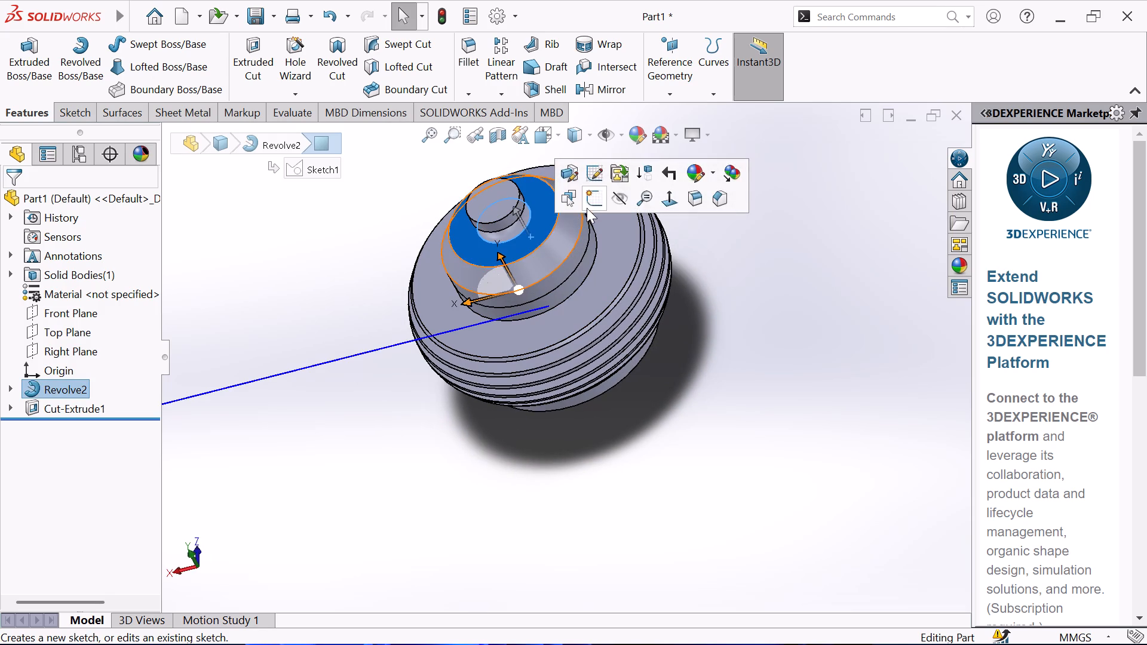
click(595, 204)
click(276, 300)
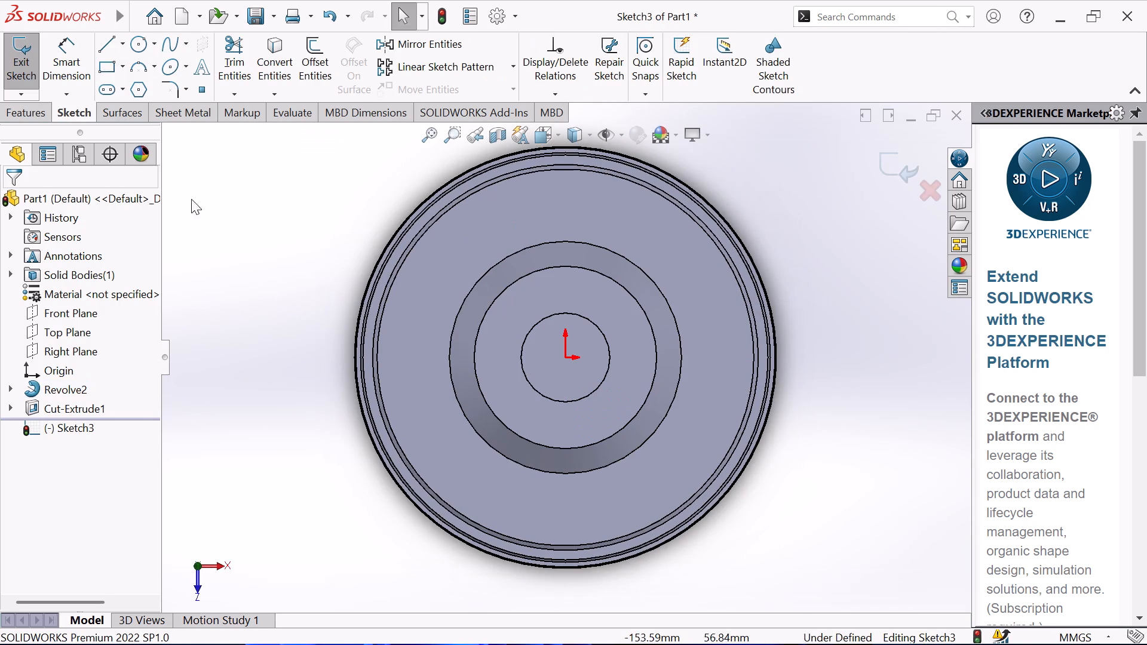
click(123, 42)
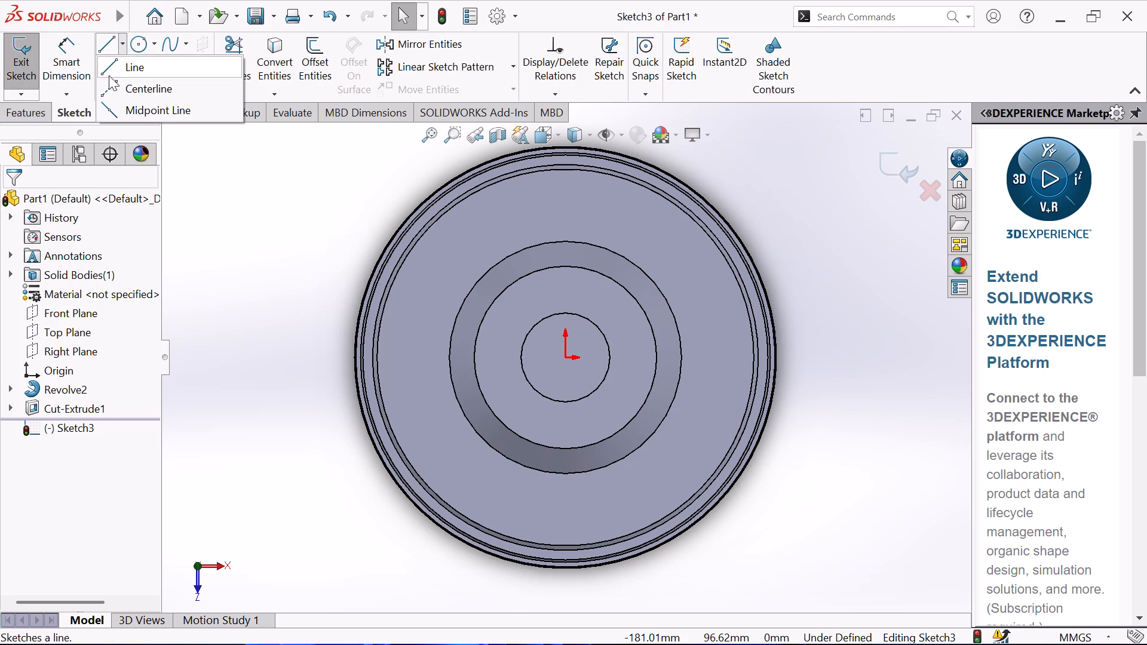
click(111, 90)
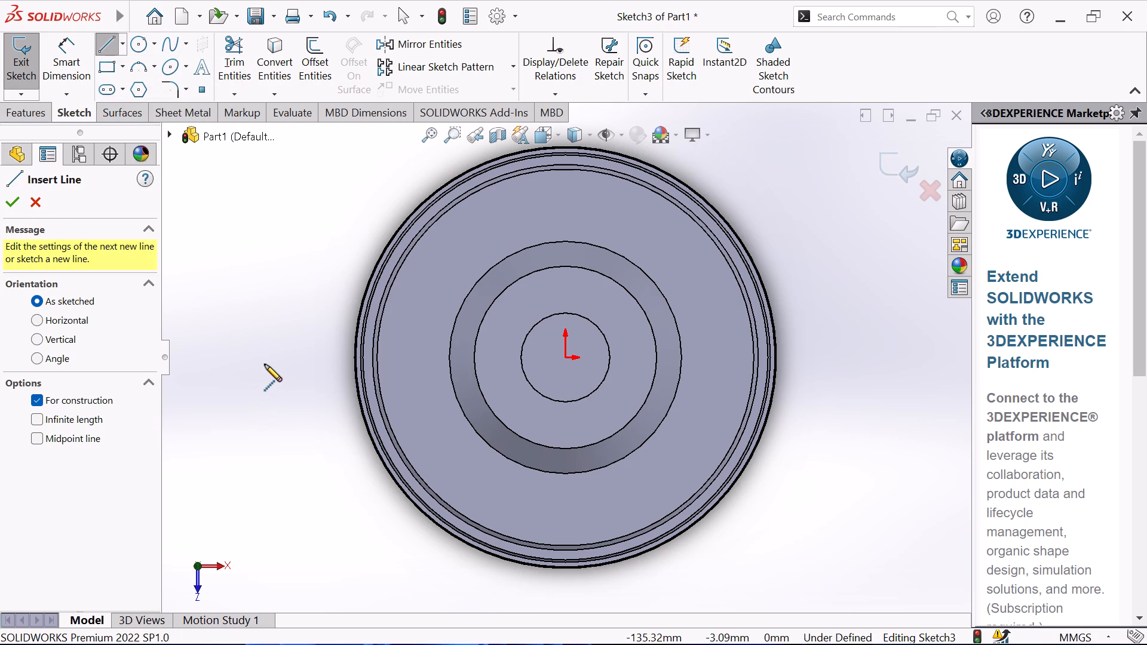
click(268, 356)
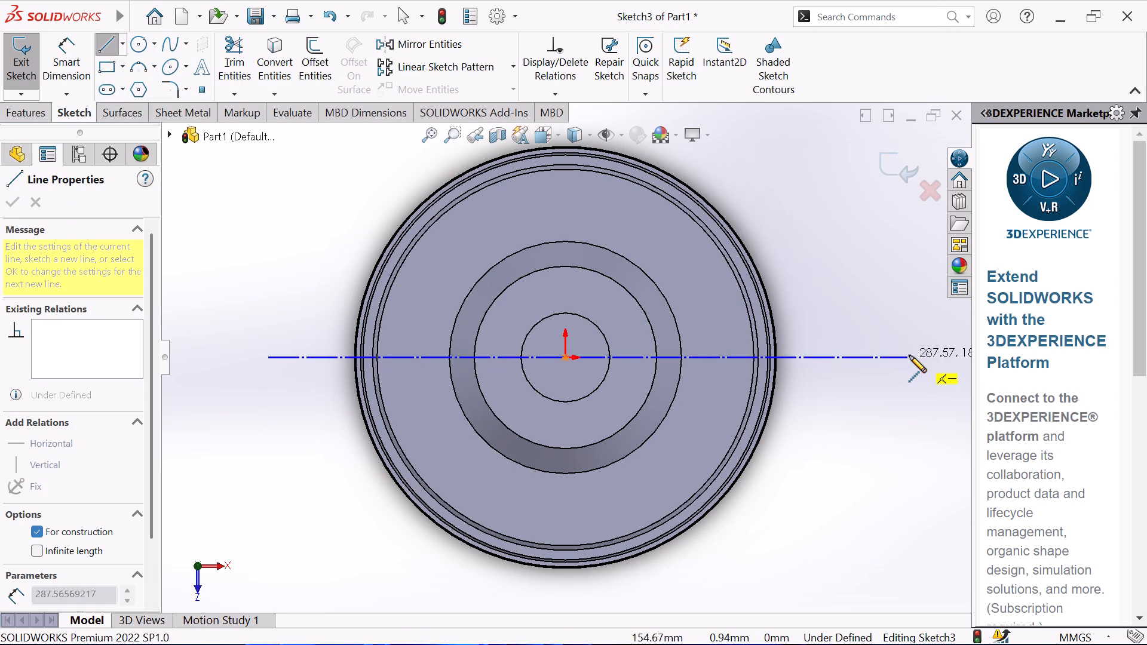
click(911, 355)
right_click(867, 308)
click(890, 313)
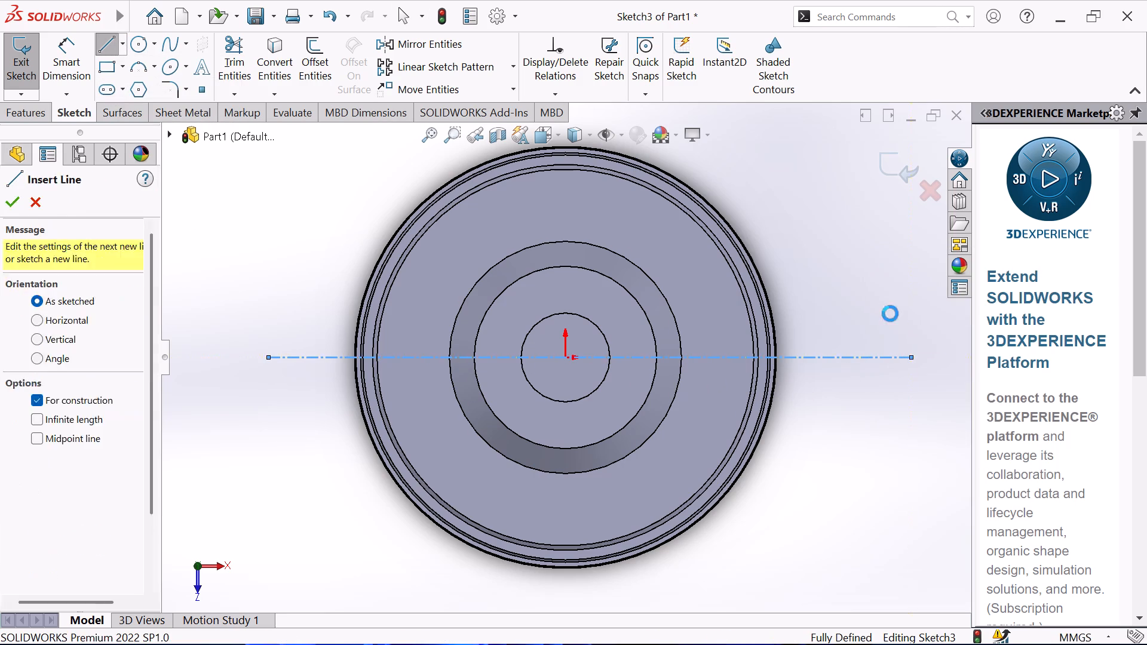
Draw a vertical construction centerline through the origin, extending beyond the part's outer edge at both ends.
click(121, 42)
click(104, 87)
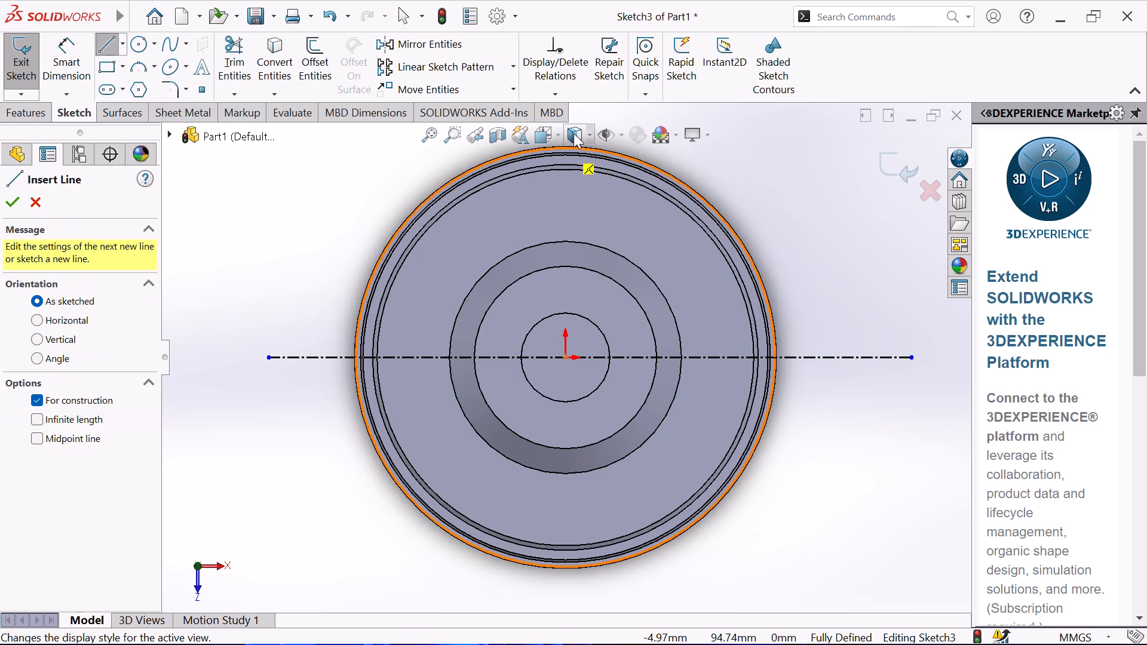
scroll(583, 170, up, 1)
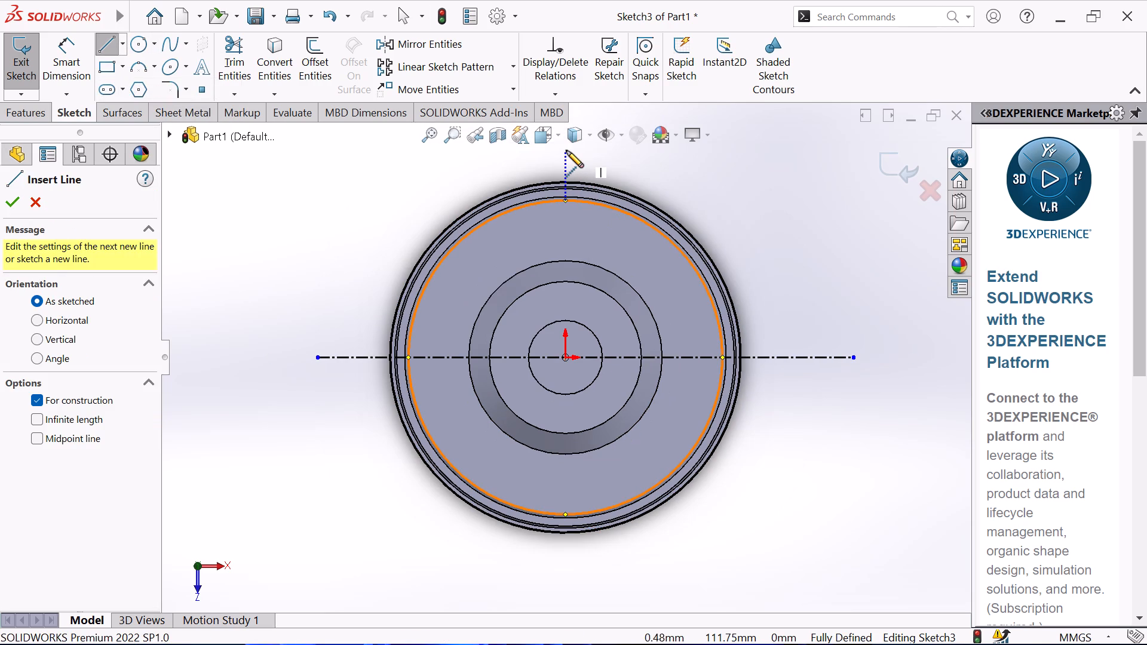
click(564, 150)
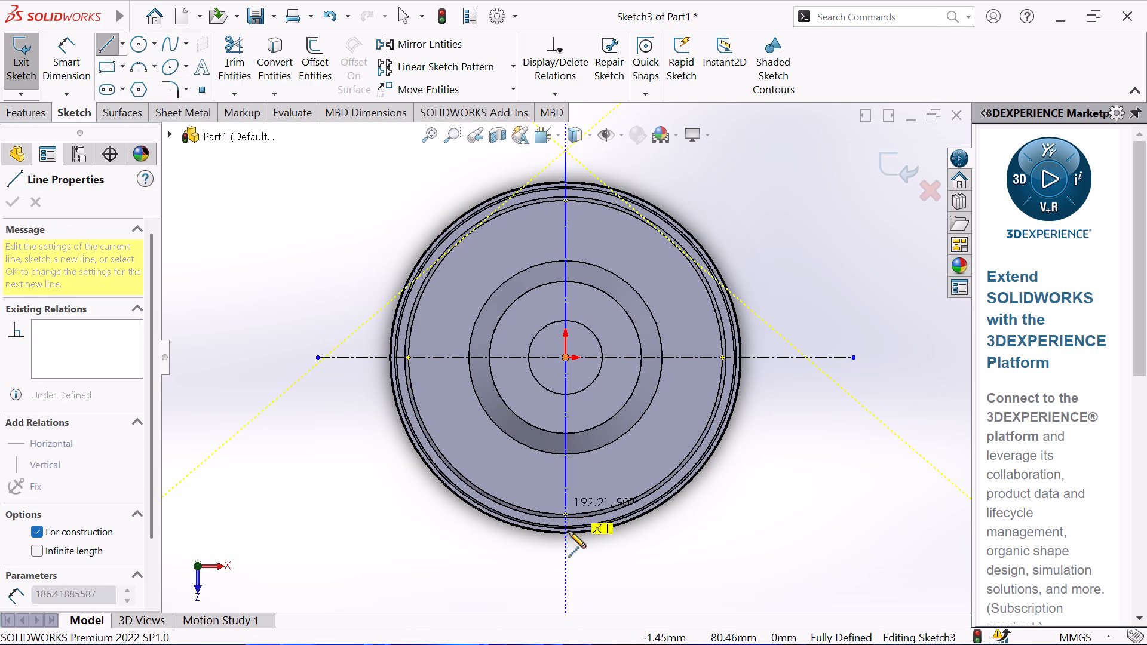
click(566, 572)
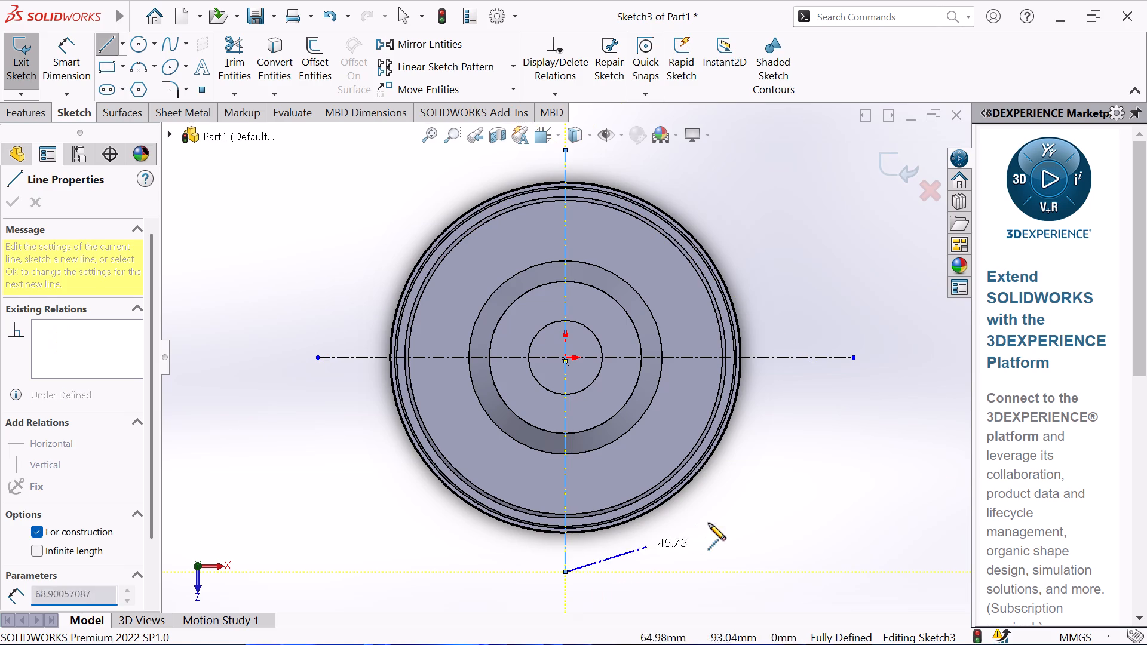
right_click(712, 521)
click(771, 422)
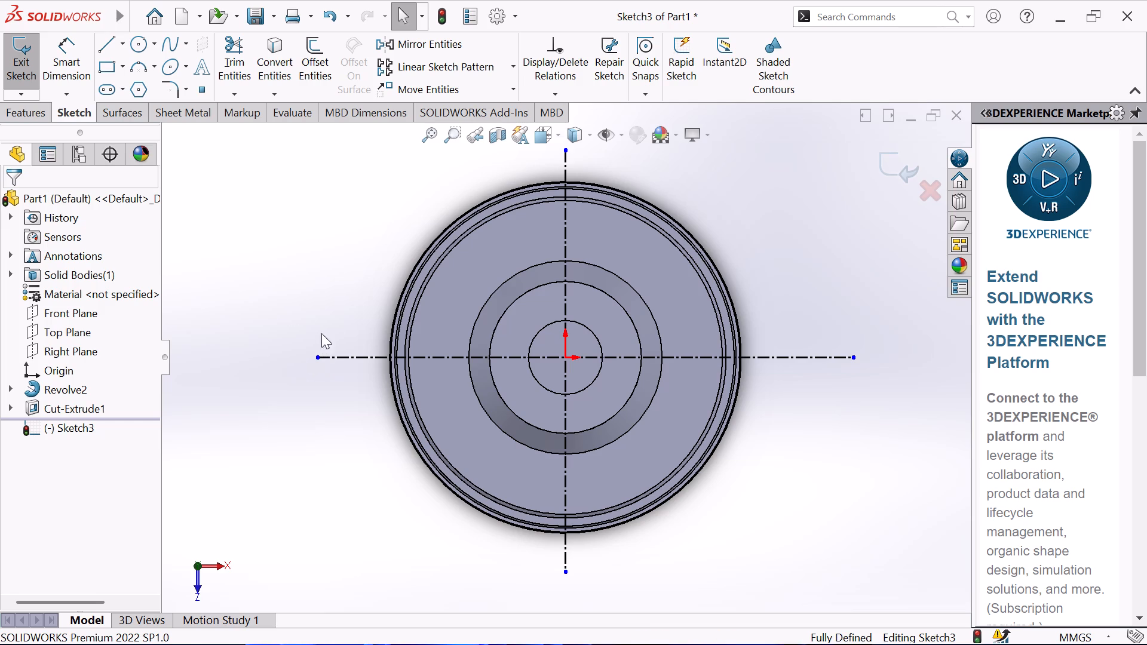
Sketch two circles about 11 mm in diameter centred on the horizontal centerline, about 31 mm either side of the origin.
click(142, 41)
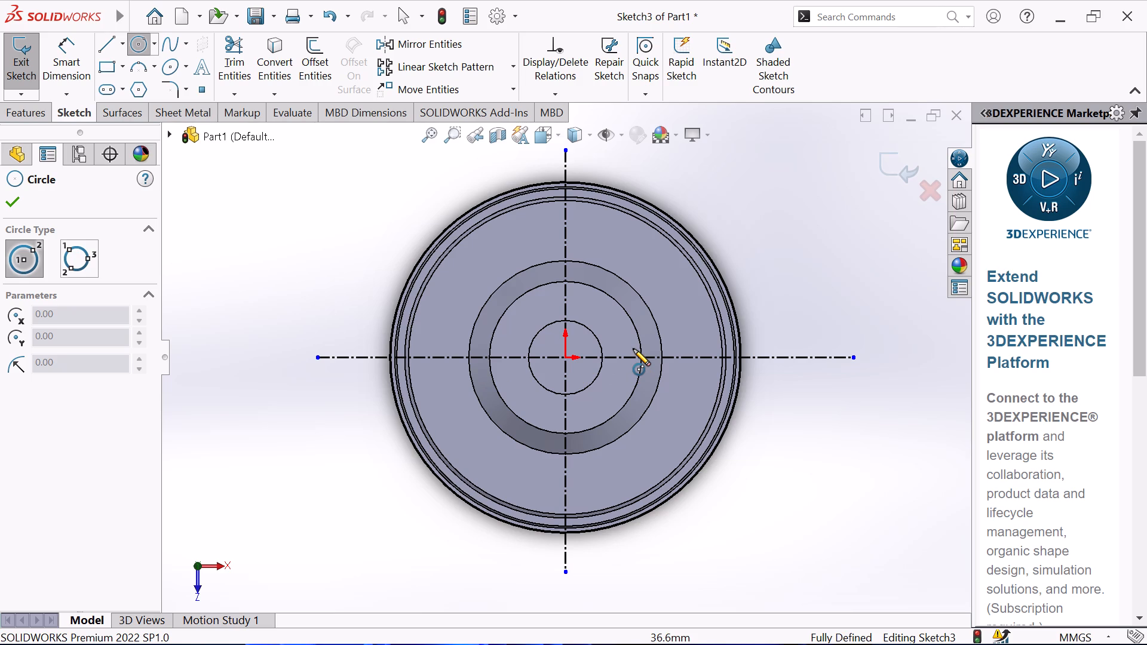
scroll(633, 349, down, 2)
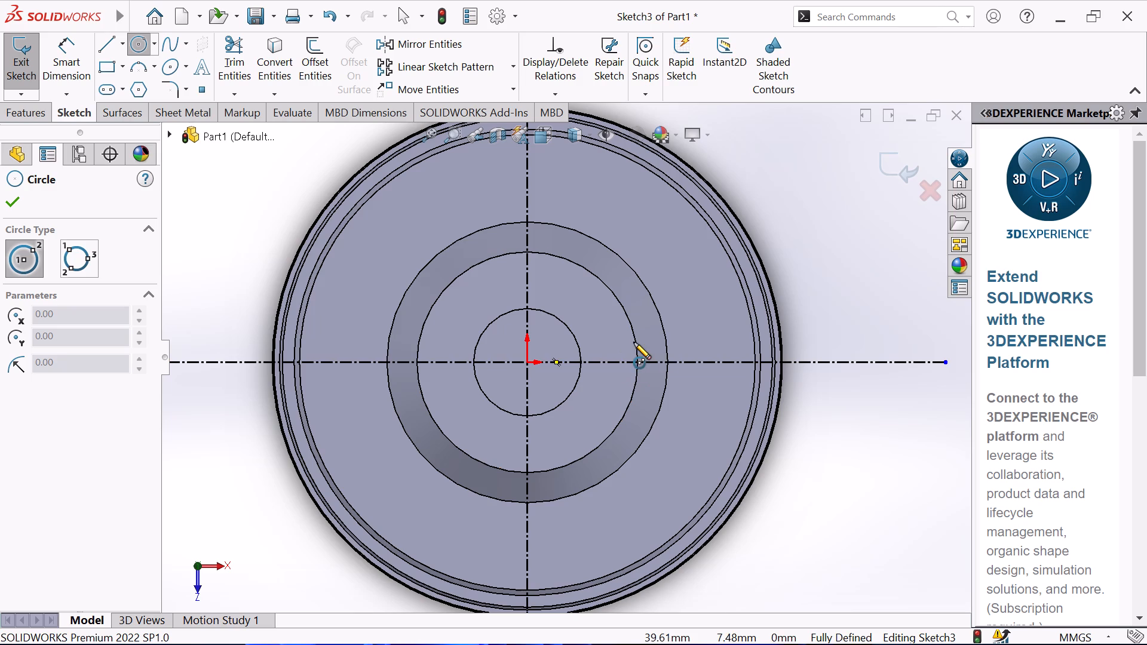
click(609, 362)
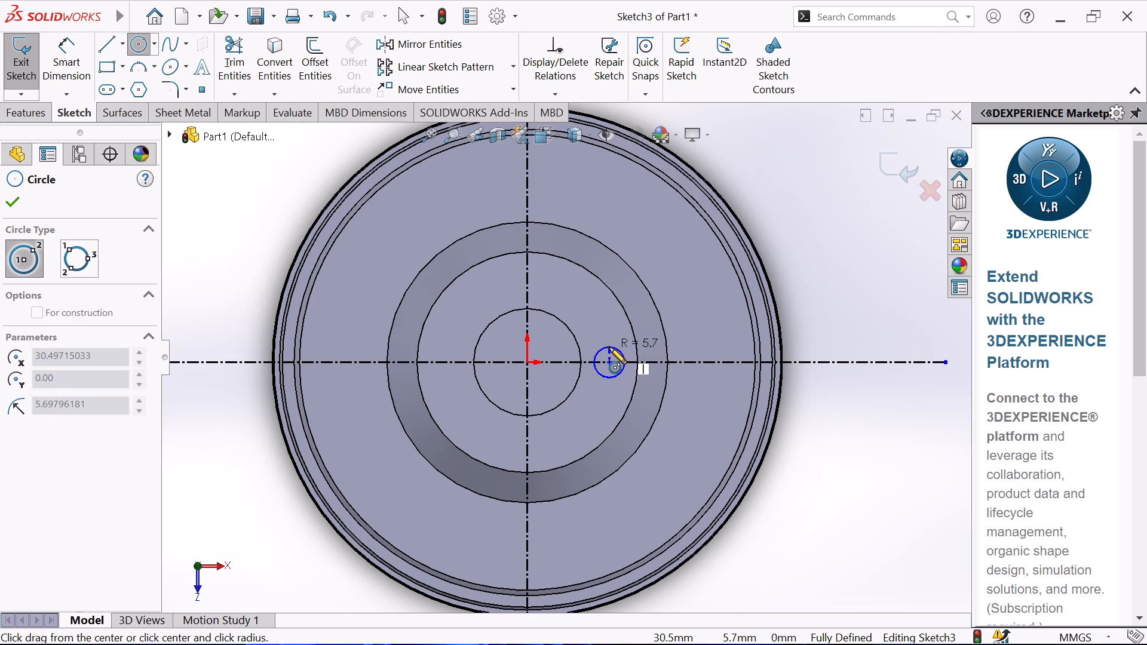
click(609, 347)
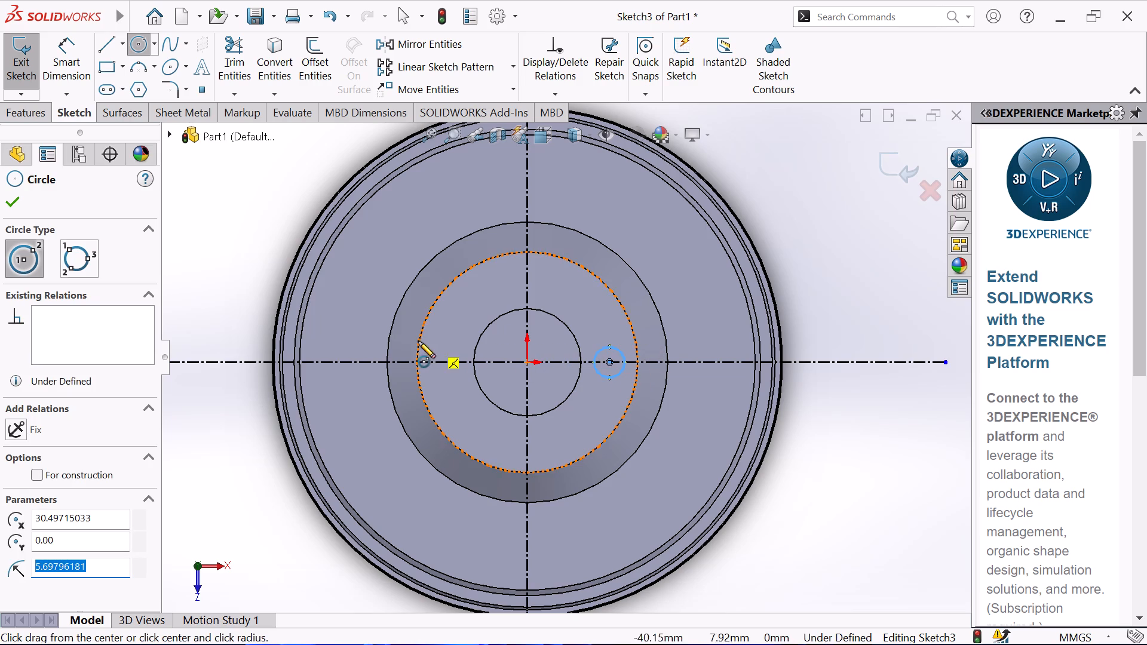
click(444, 363)
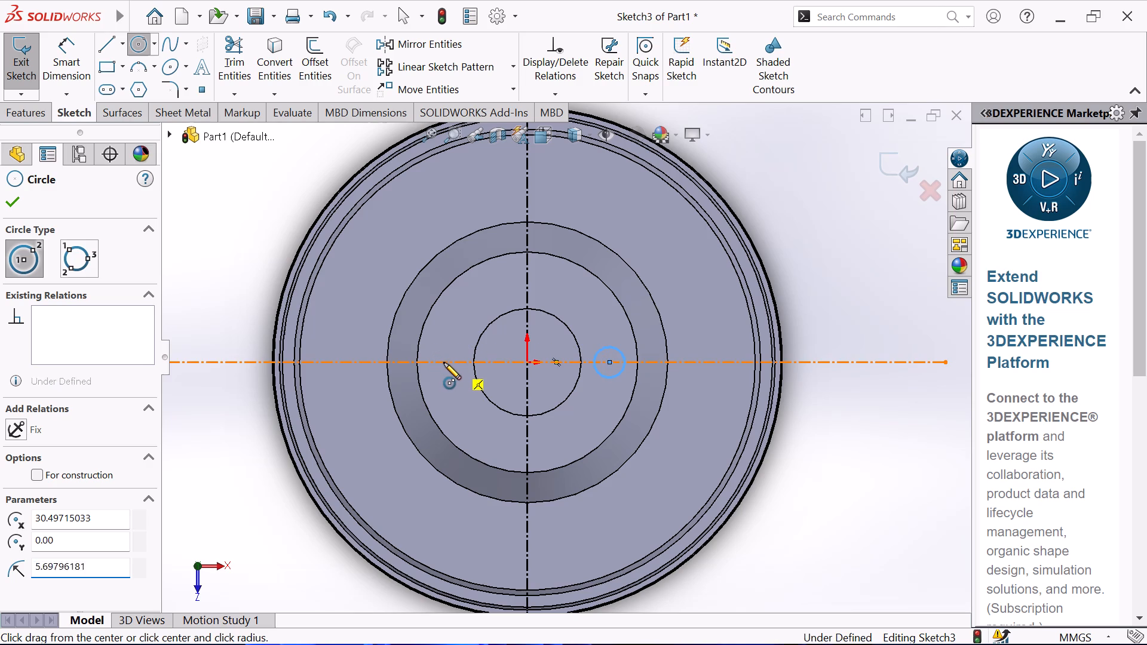
click(443, 348)
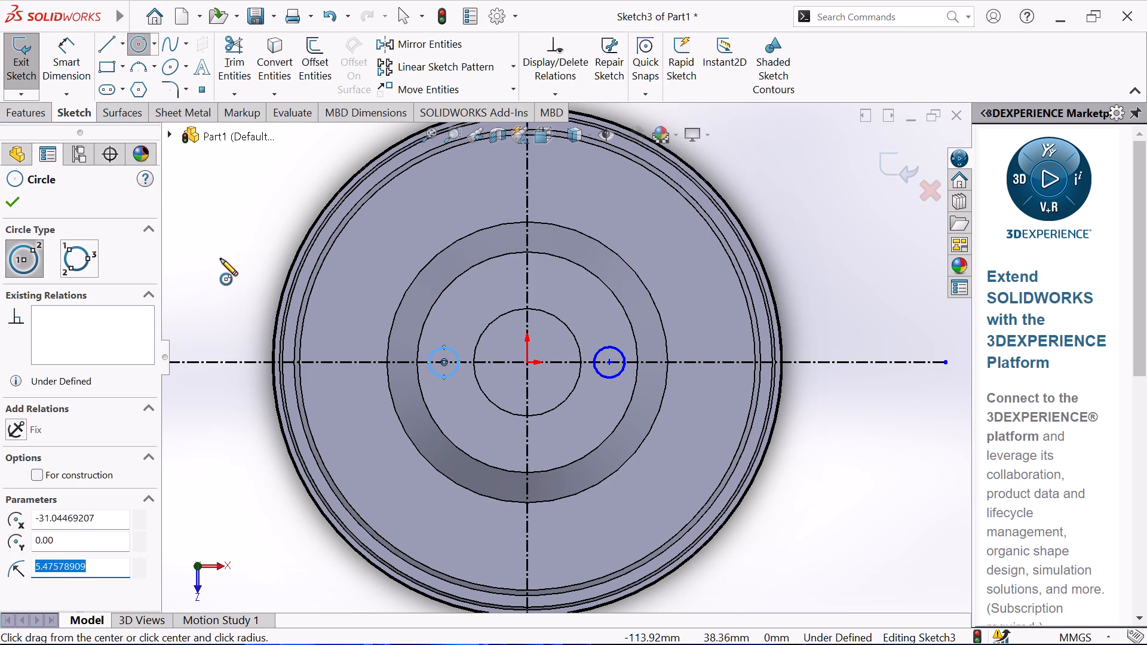
right_click(220, 259)
click(277, 274)
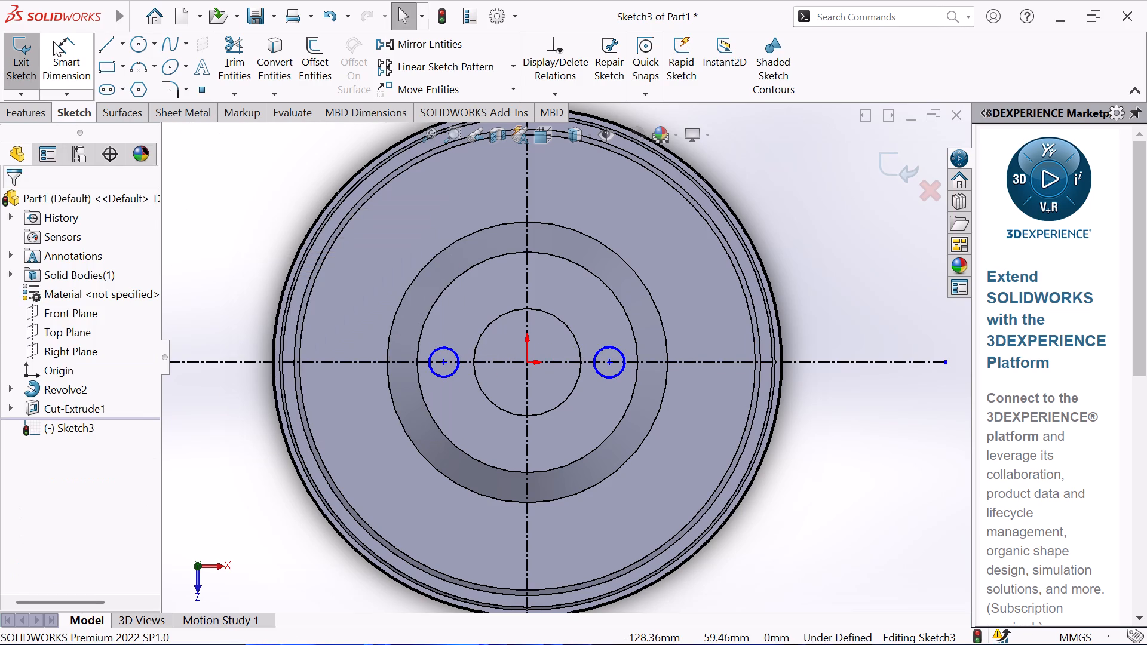
Dimension both small circles to a diameter of 5 mm.
click(70, 53)
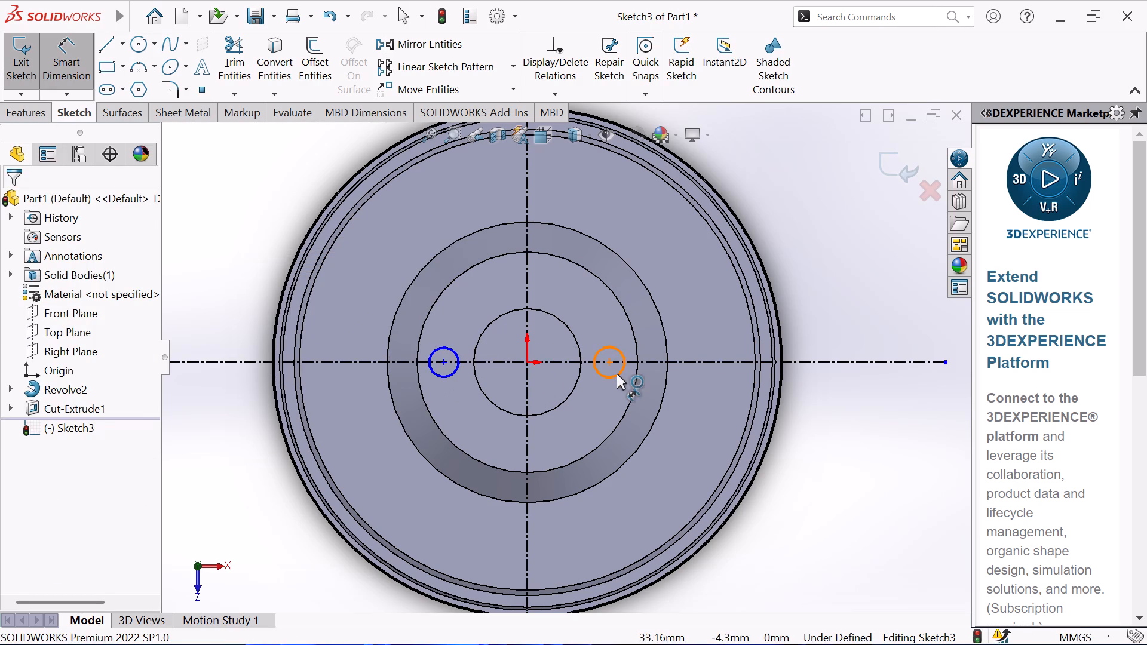
click(617, 374)
click(688, 405)
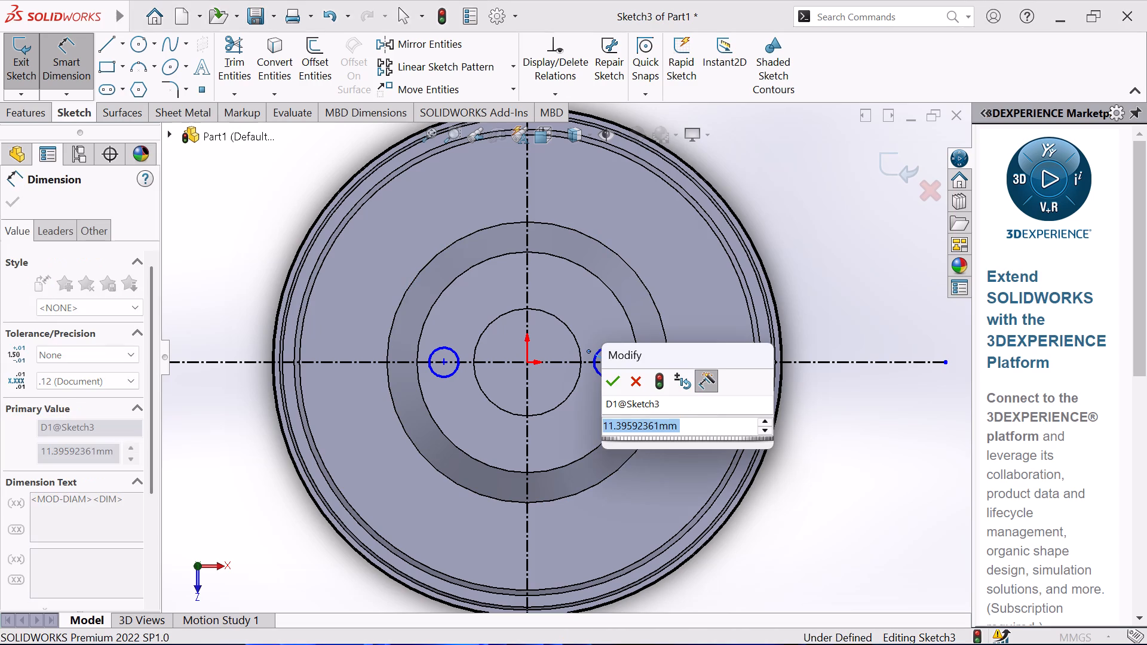
key(5)
key(Return)
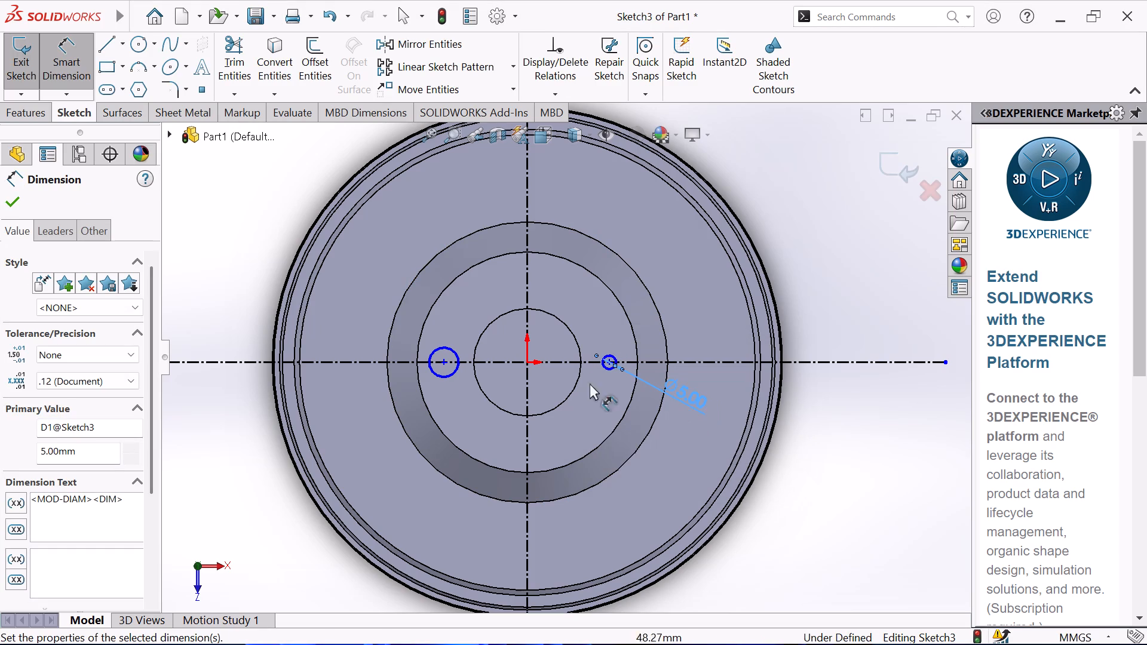
click(433, 373)
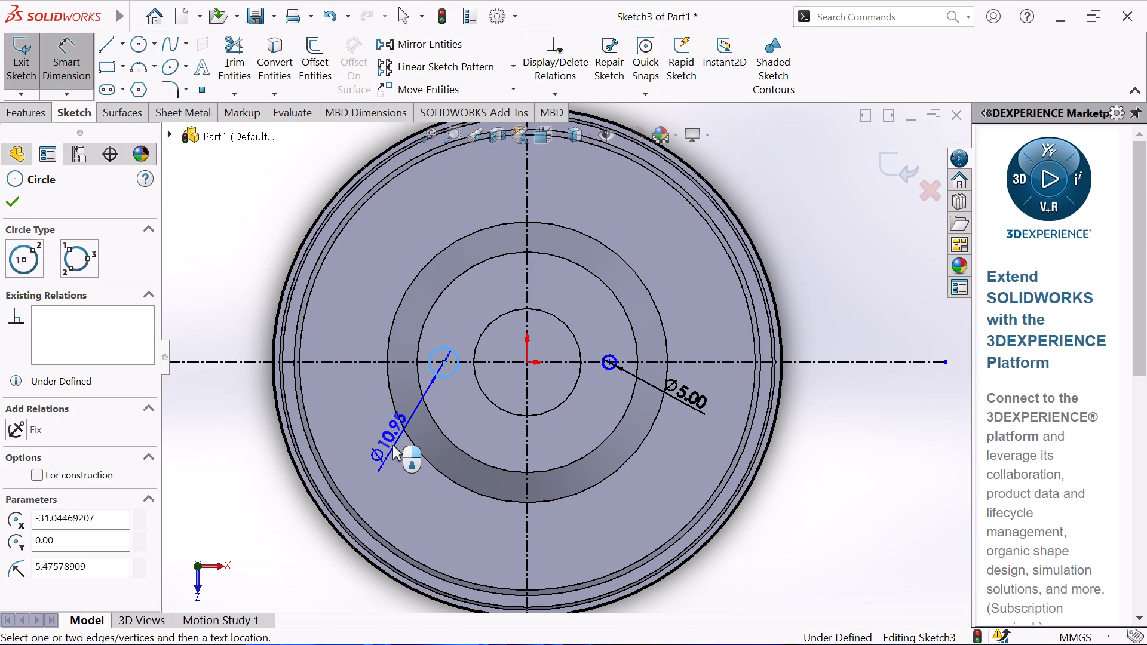
click(392, 445)
key(5)
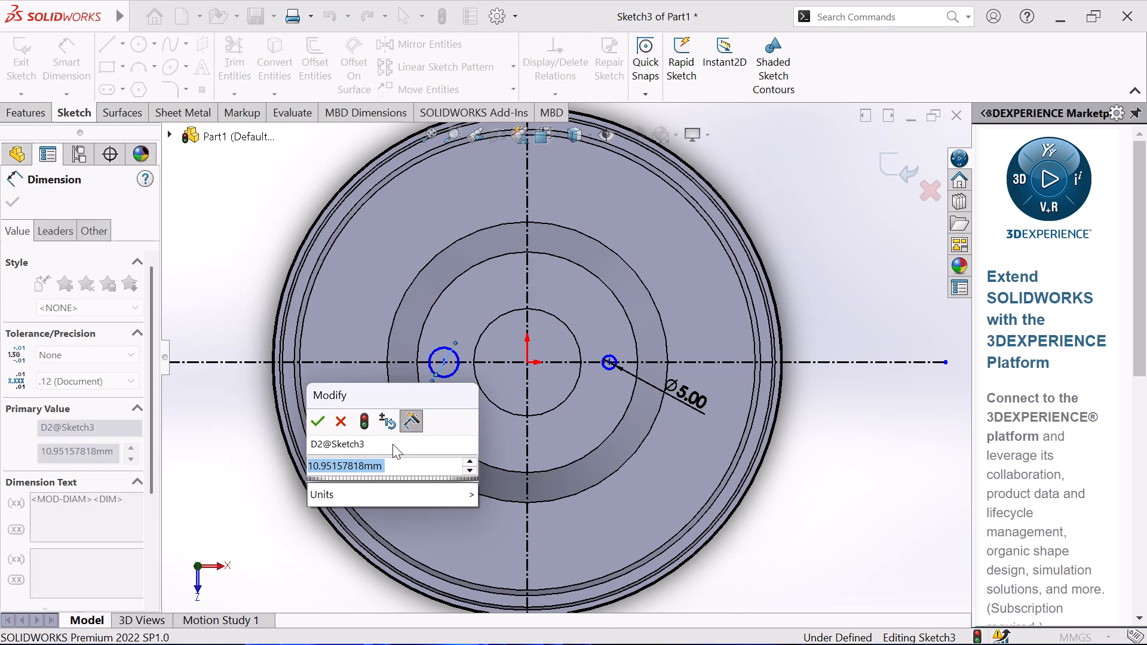
key(Return)
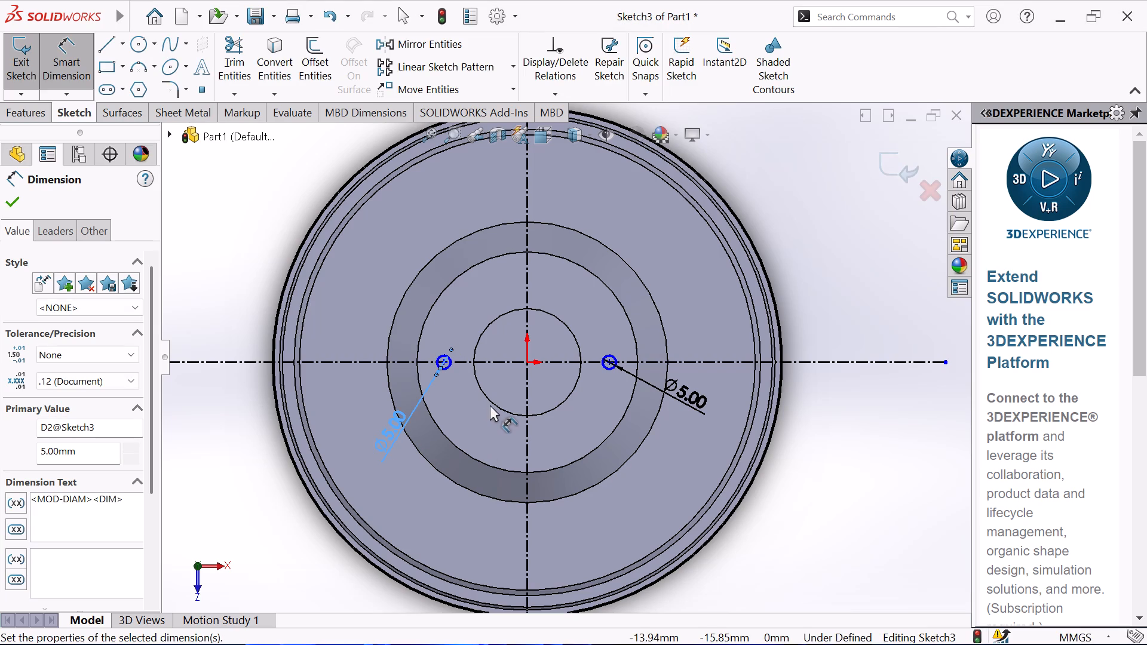
Dimension each small circle's centre at a distance of 30 mm from the origin.
click(450, 366)
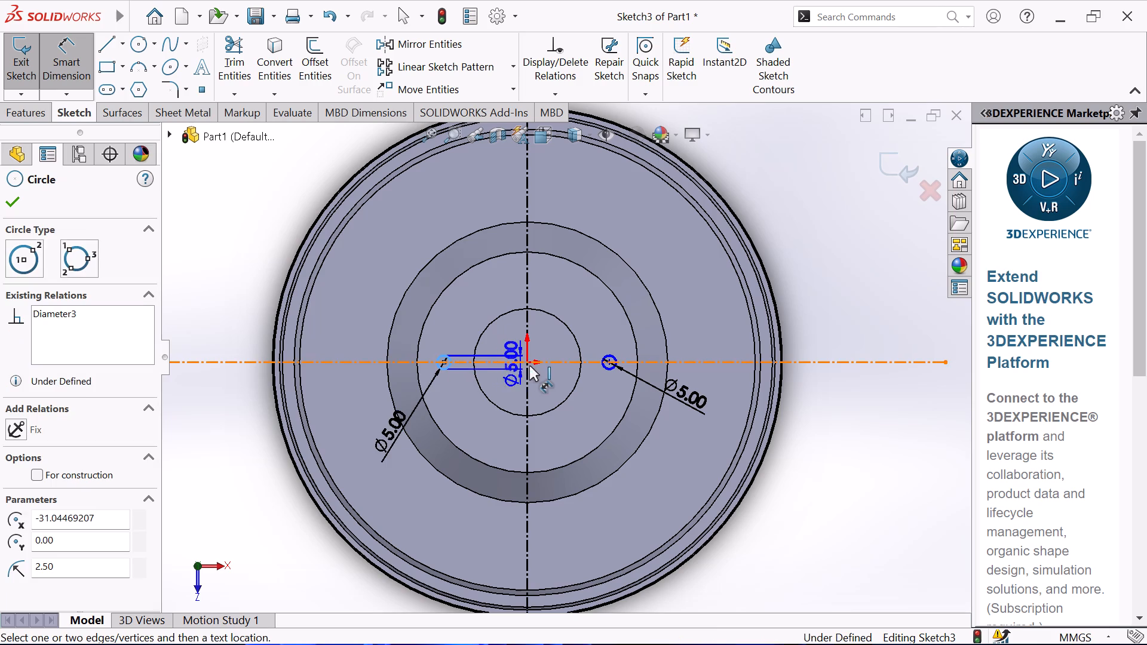
click(528, 363)
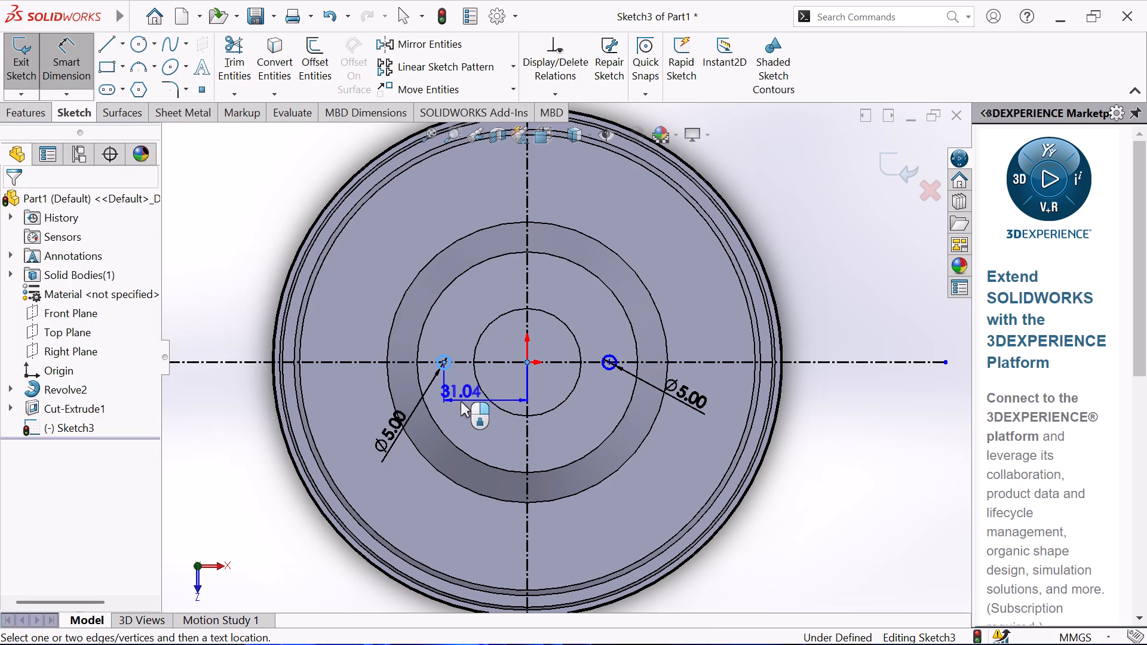
click(473, 413)
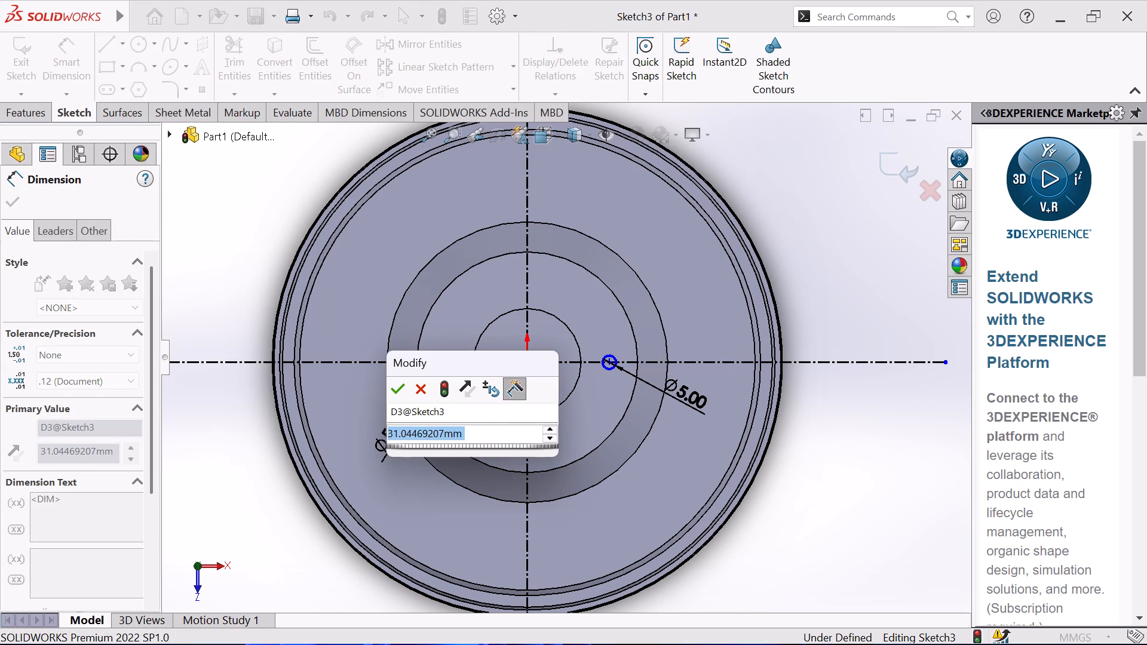
text(30)
key(Return)
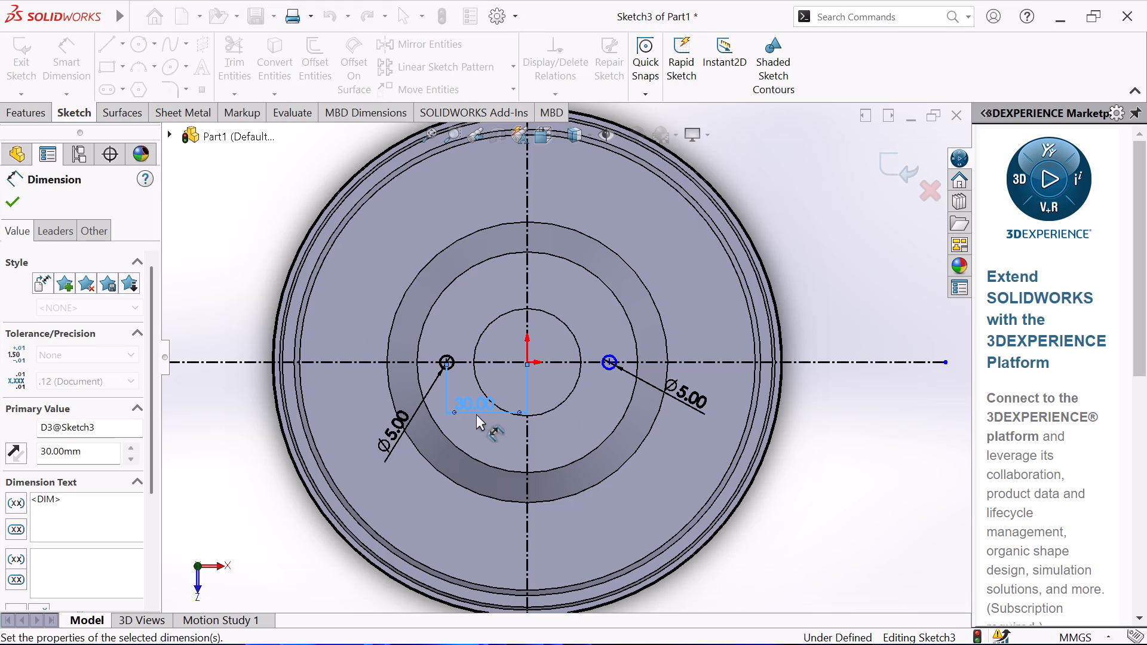
click(611, 368)
click(527, 363)
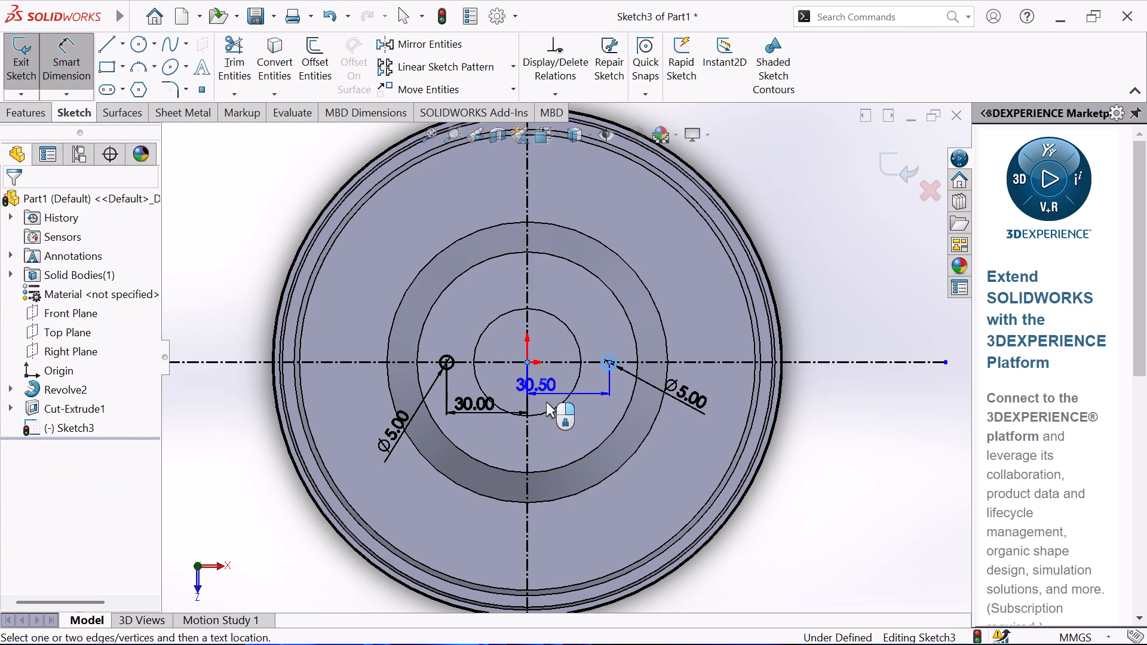
click(568, 409)
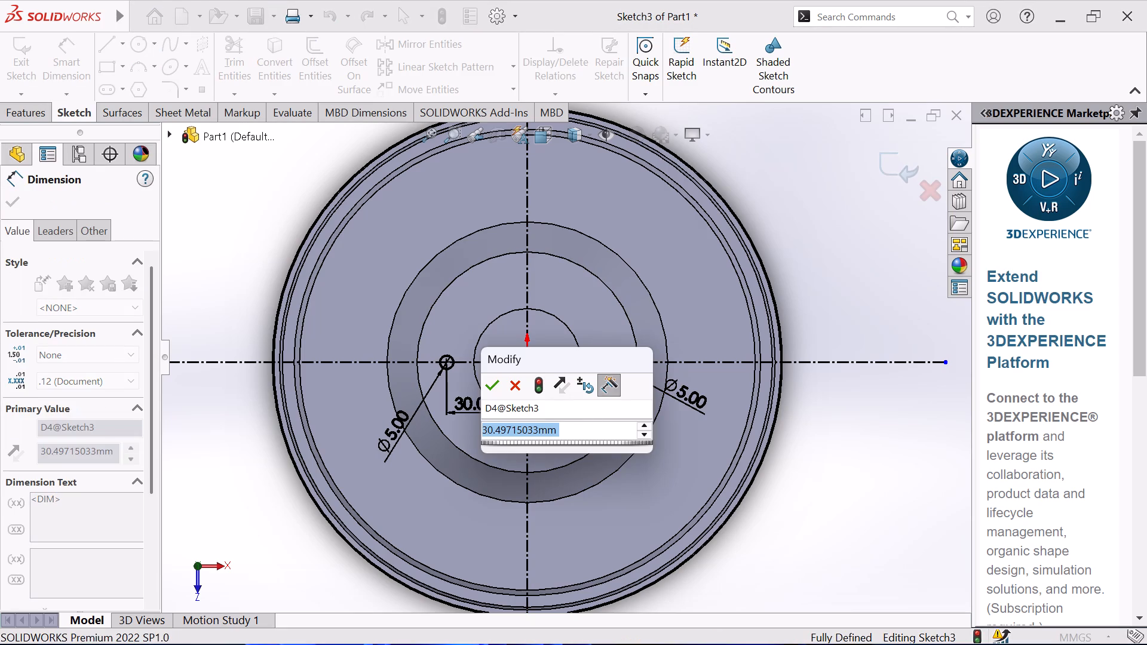
text(30)
key(Return)
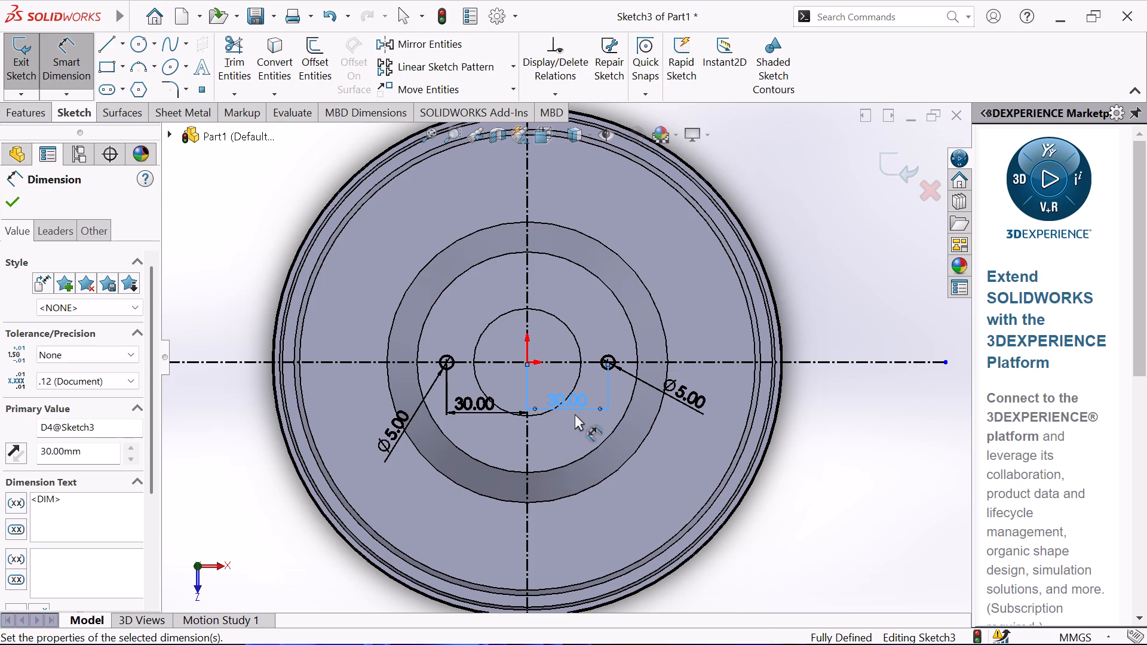
right_click(890, 454)
click(938, 516)
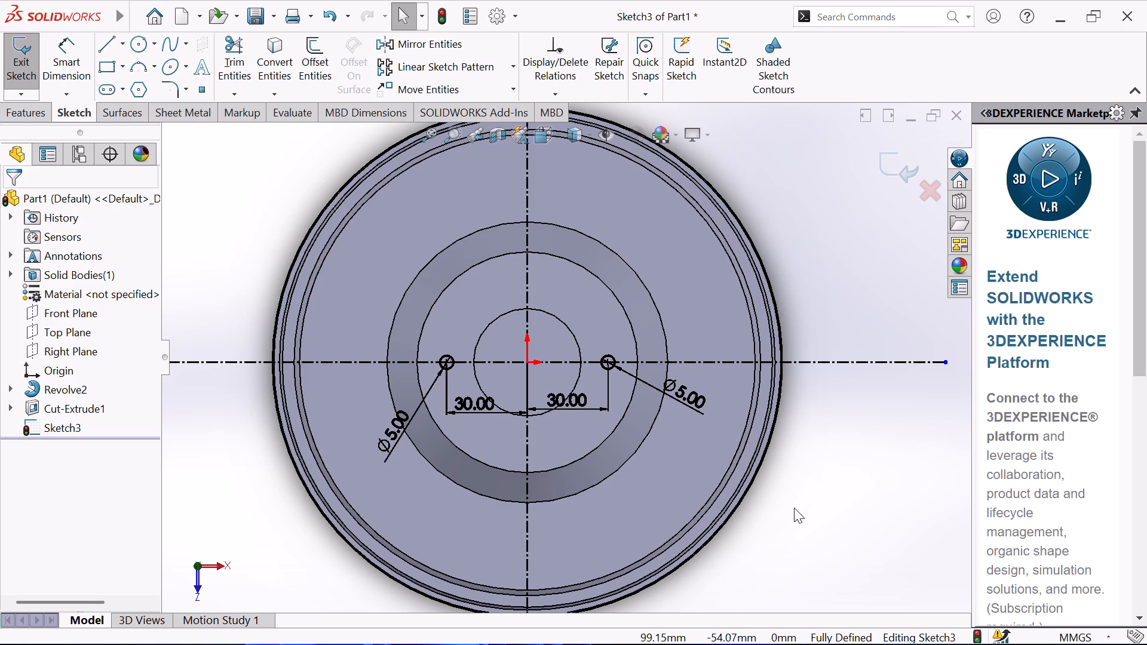
Cut-extrude the two 5 mm circles into the upper face to a blind depth of 40 mm.
middle_drag(271, 437, 277, 423)
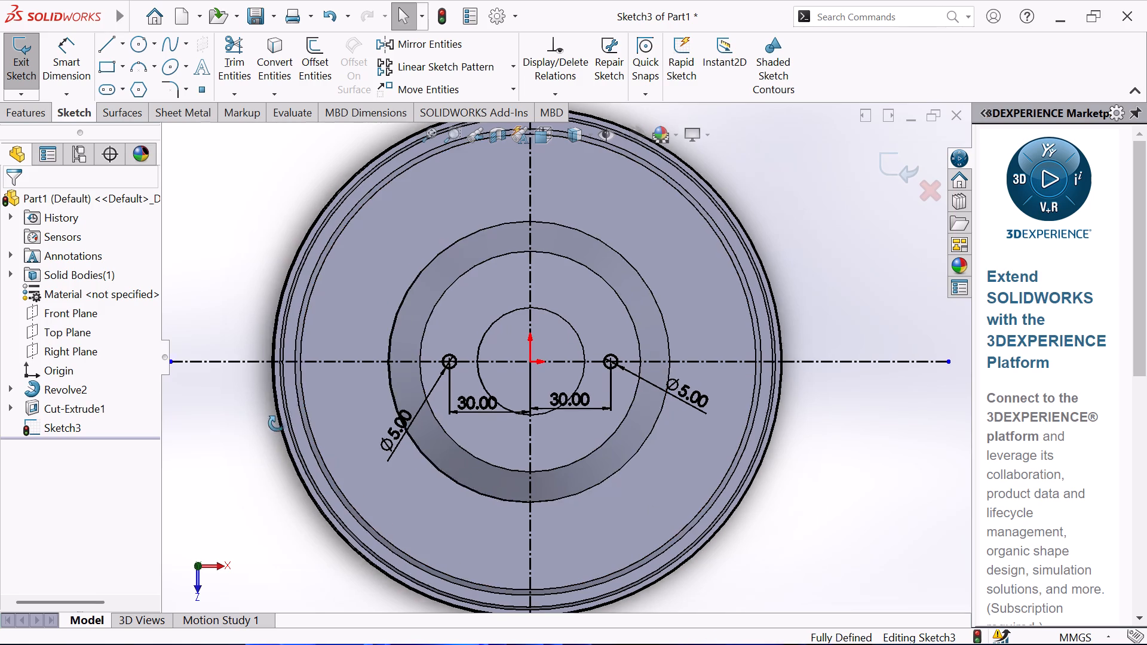
middle_drag(277, 423, 318, 271)
click(27, 124)
click(20, 112)
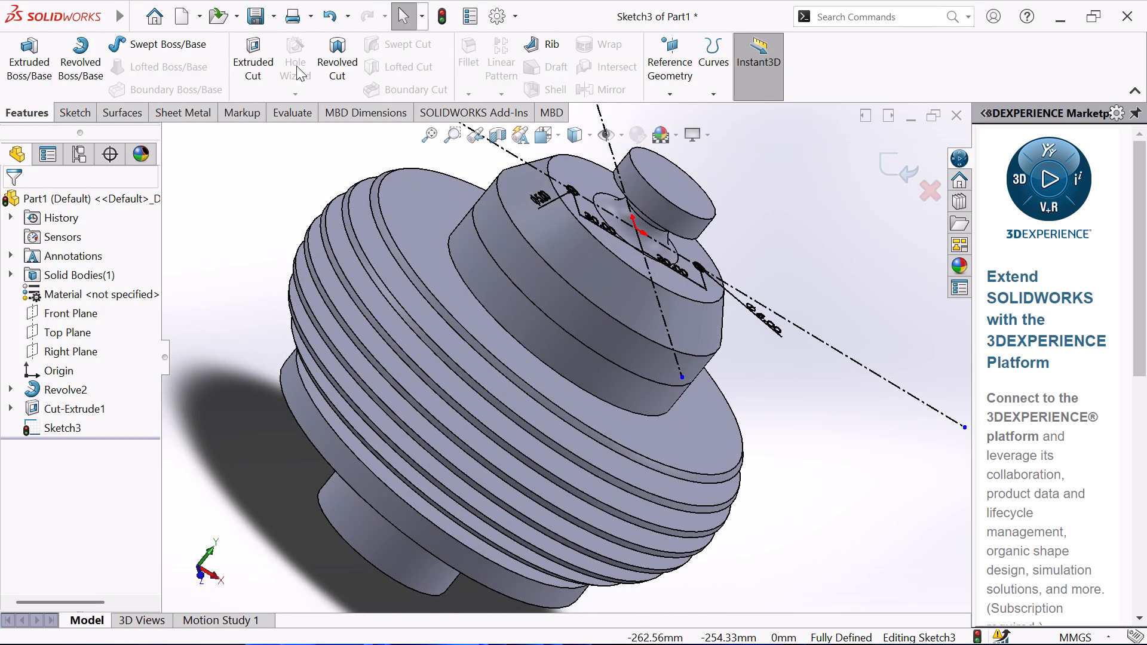
click(249, 56)
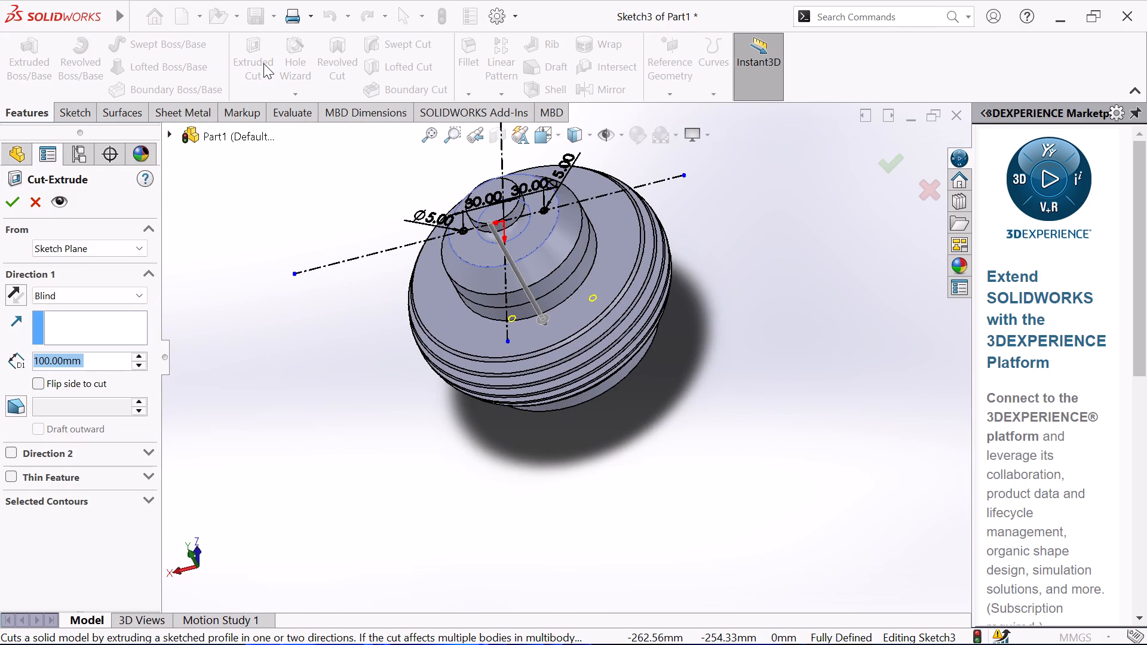
triple_click(142, 364)
click(142, 364)
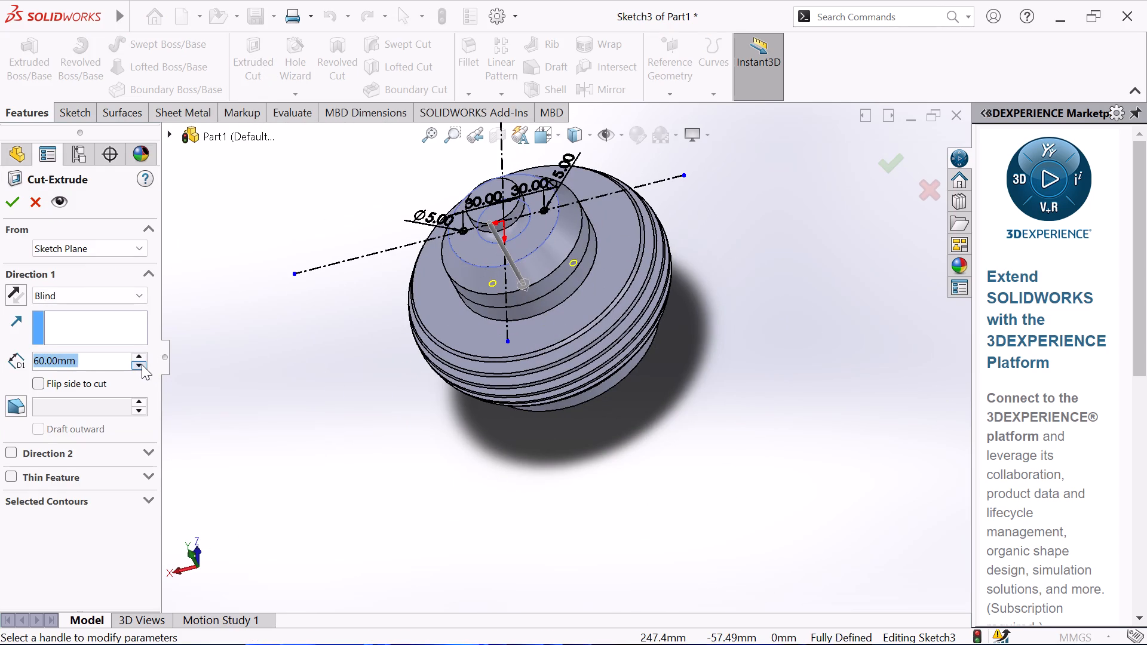
click(142, 364)
click(142, 364)
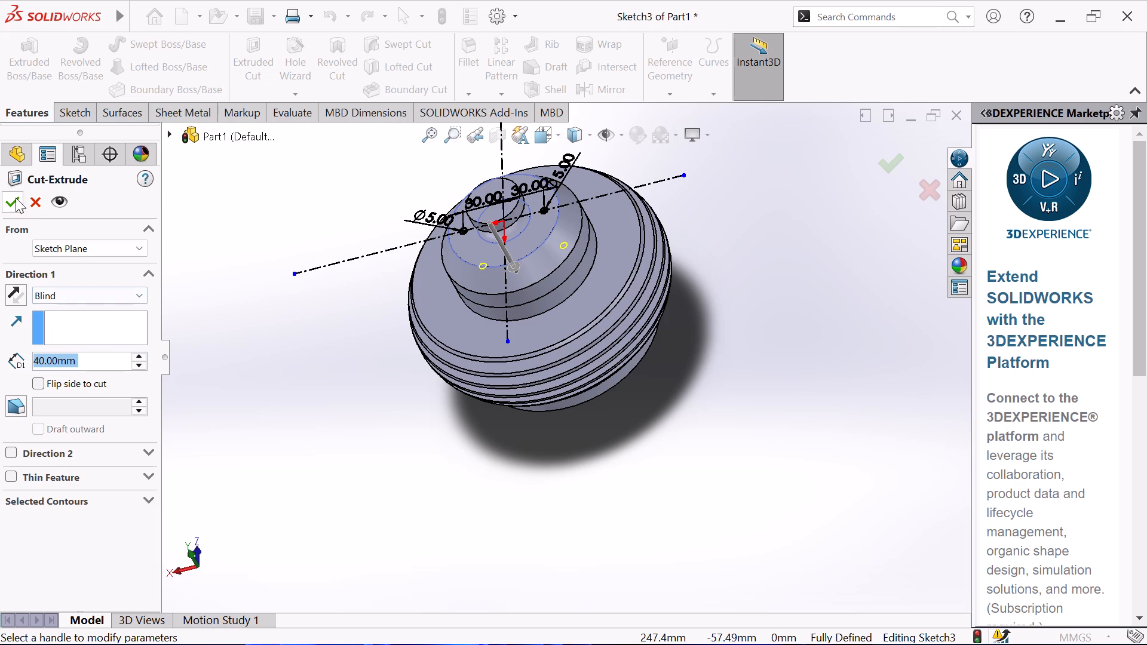
click(14, 196)
click(242, 239)
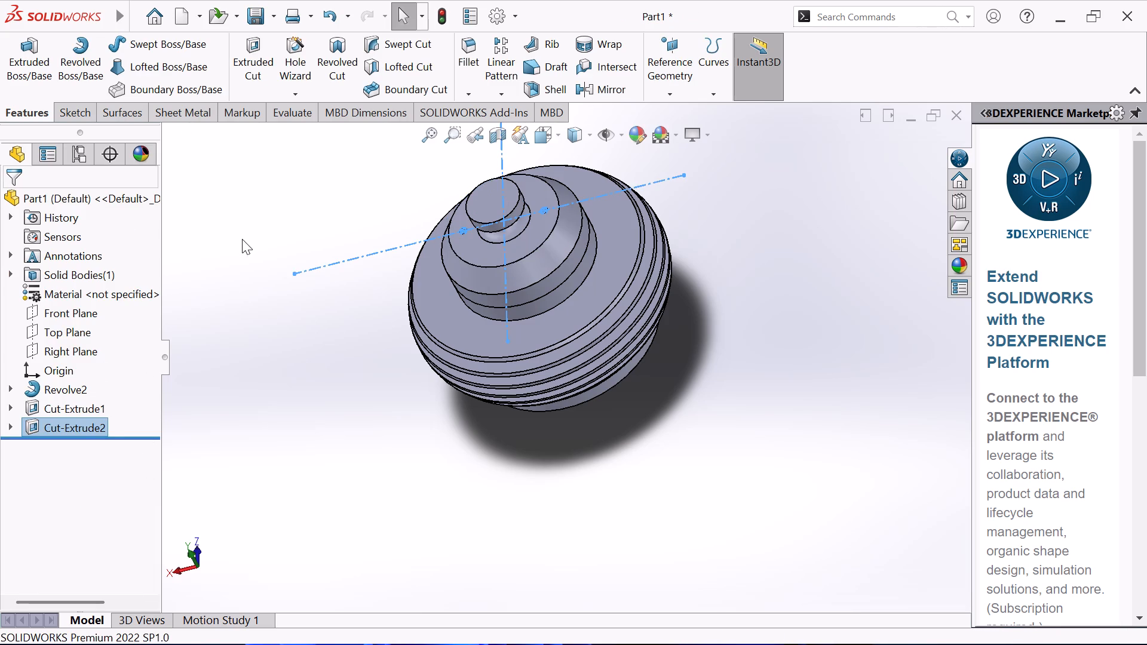
Examine the depth of the two small holes and the bottom hole in a section view through the Front Plane.
middle_drag(252, 238, 298, 171)
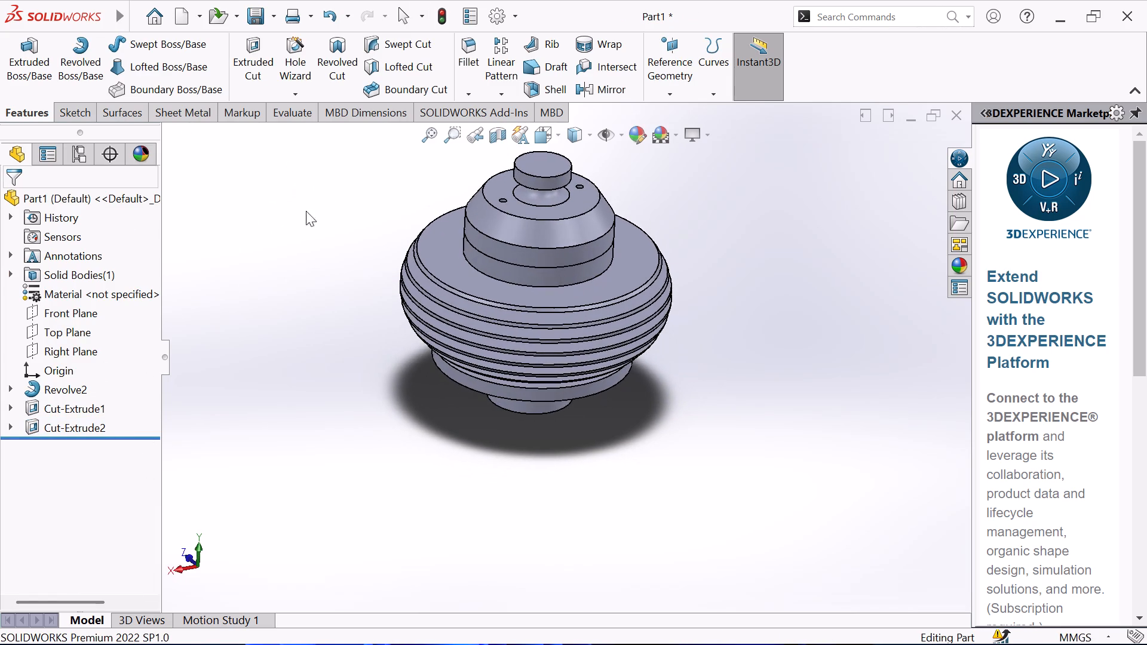
click(502, 131)
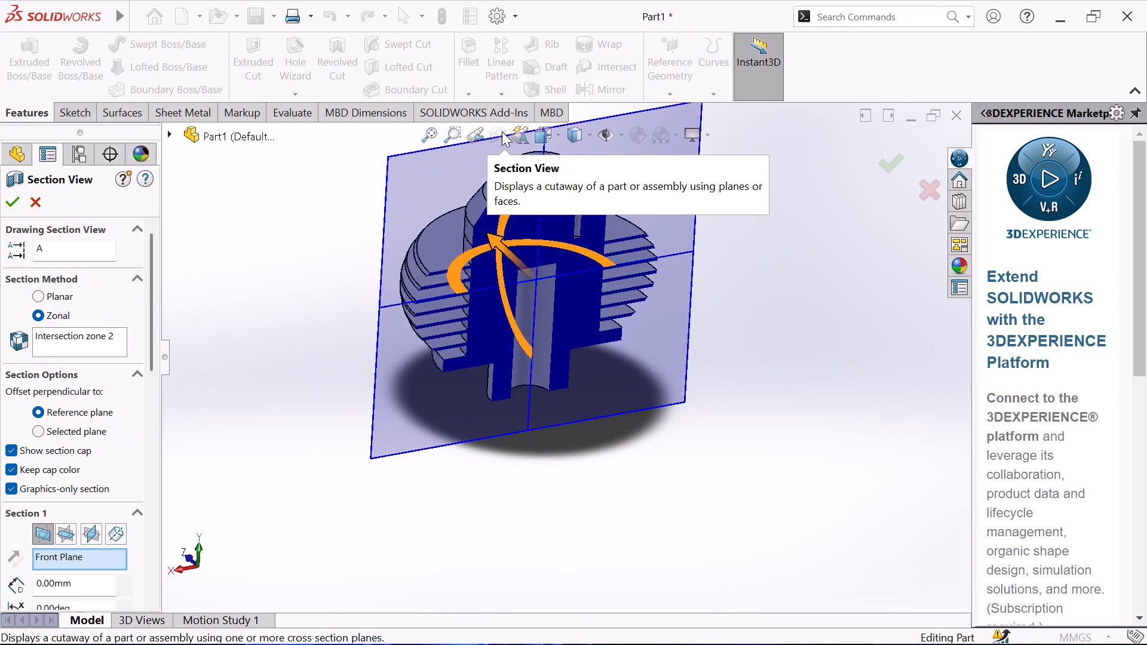
scroll(625, 303, down, 2)
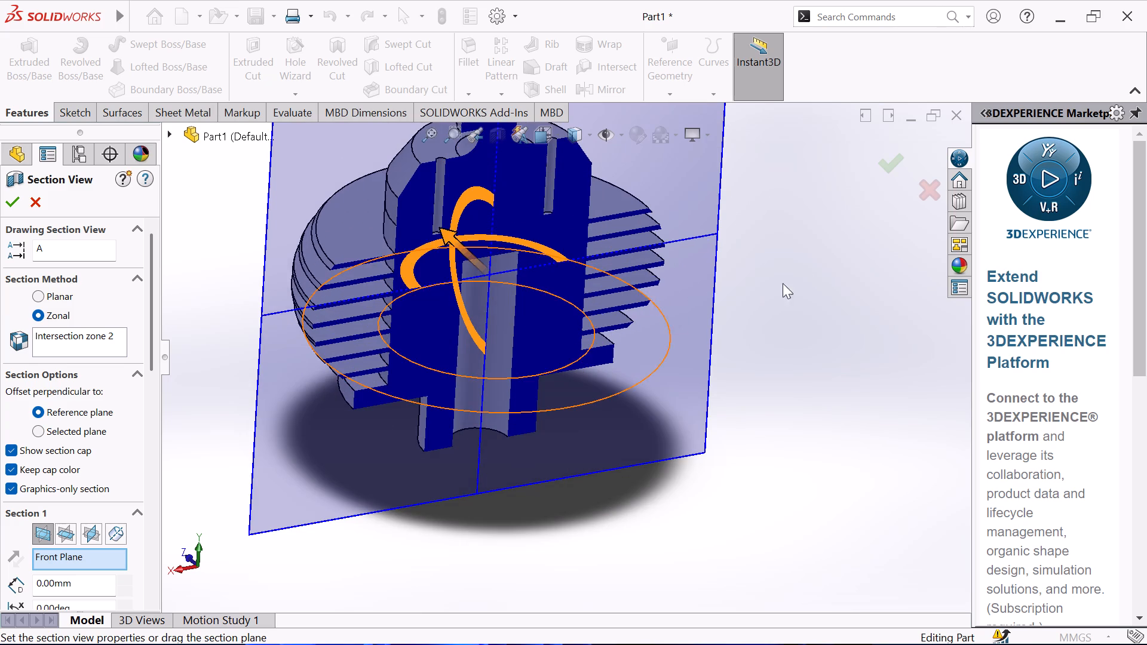
middle_drag(808, 271, 776, 242)
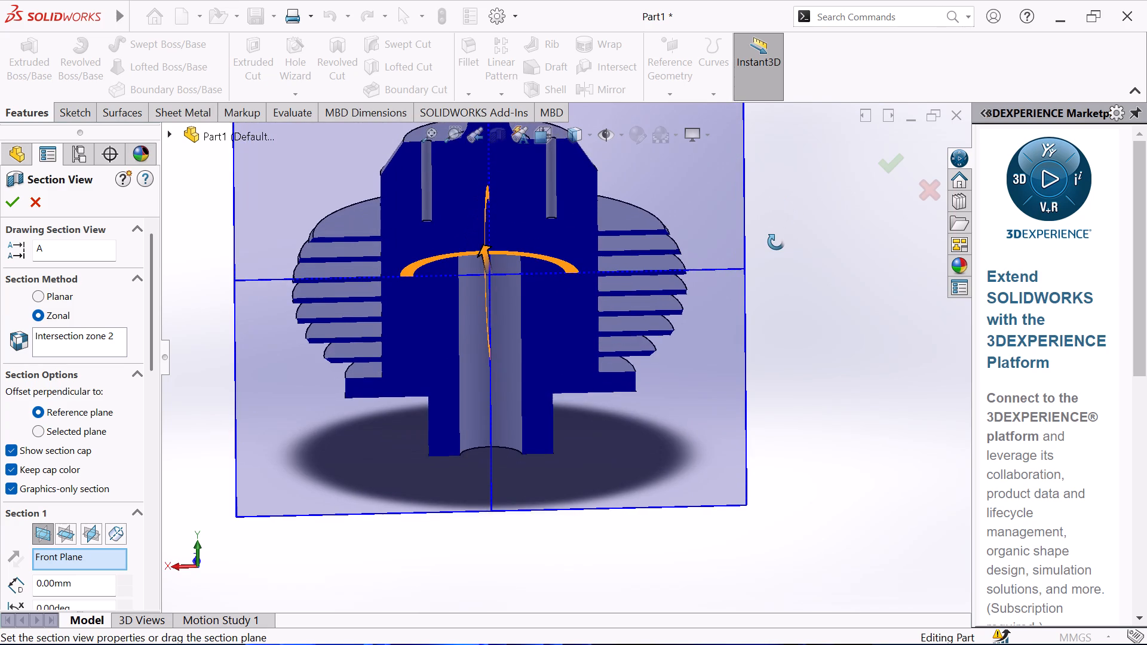
middle_drag(776, 242, 780, 231)
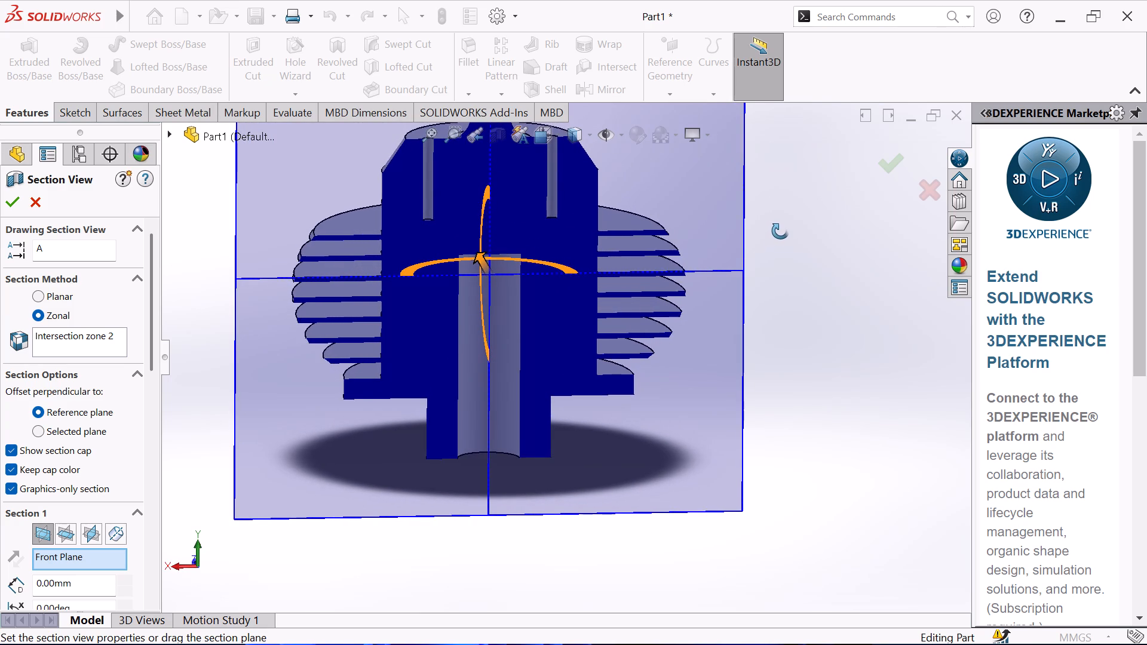
middle_drag(780, 231, 782, 228)
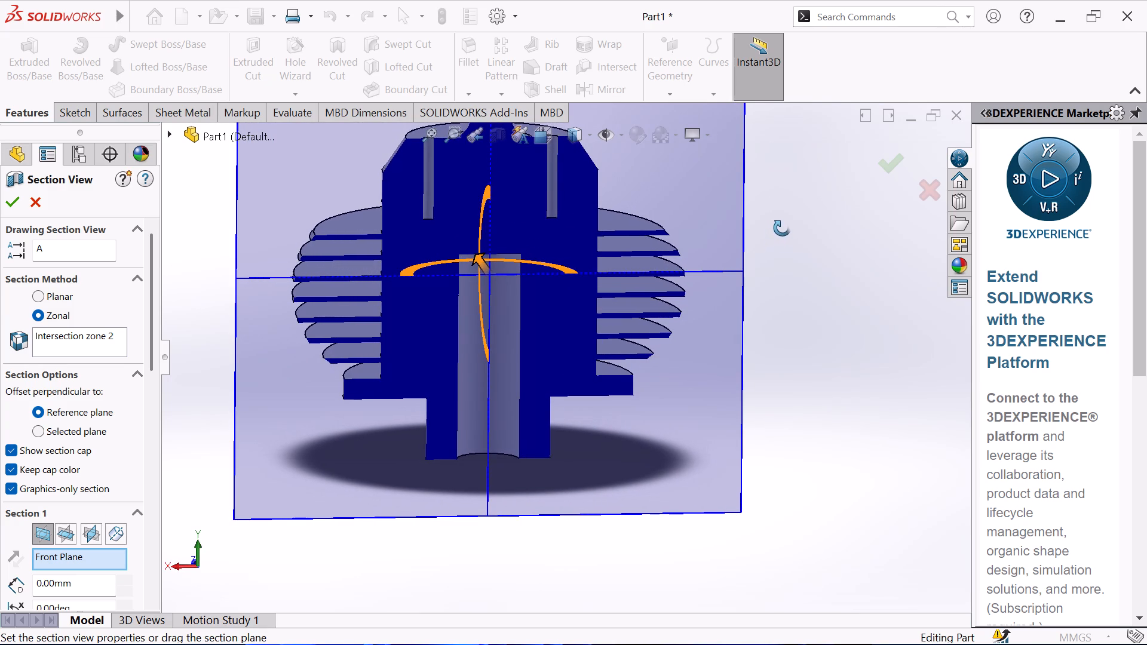
middle_drag(782, 228, 783, 227)
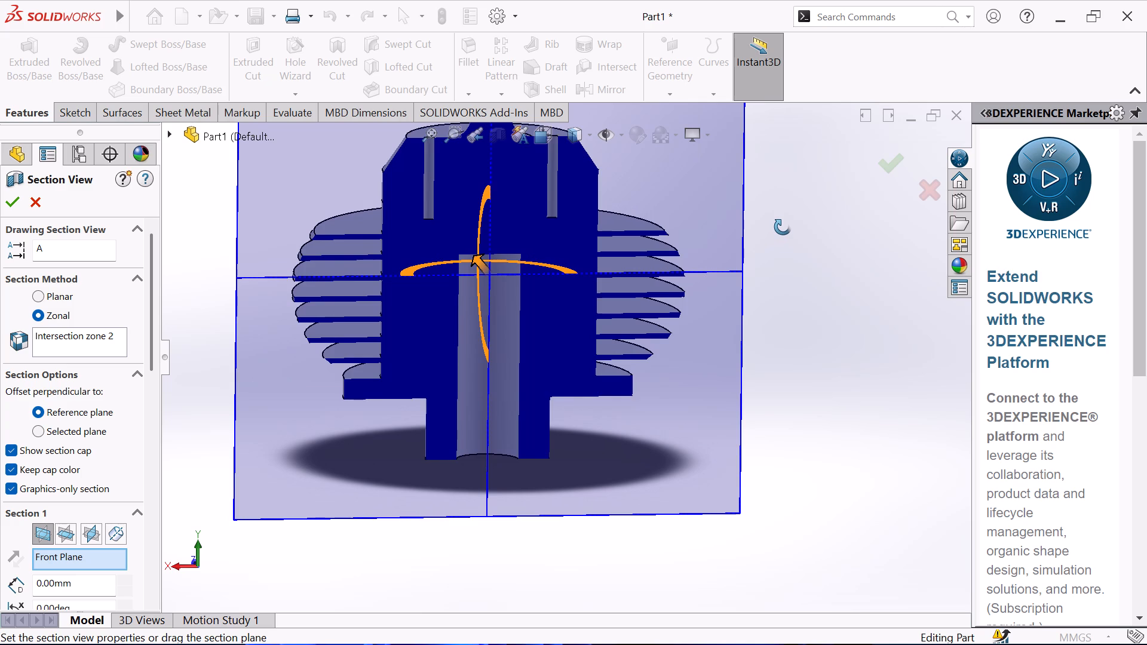
middle_drag(783, 227, 783, 226)
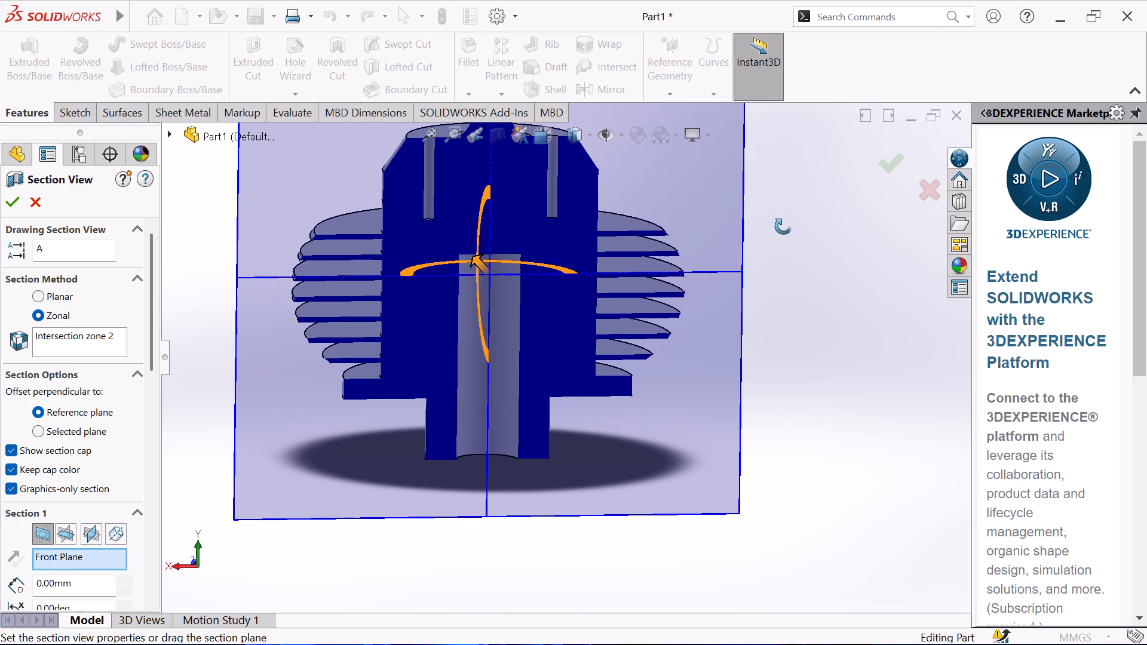
middle_drag(783, 226, 783, 225)
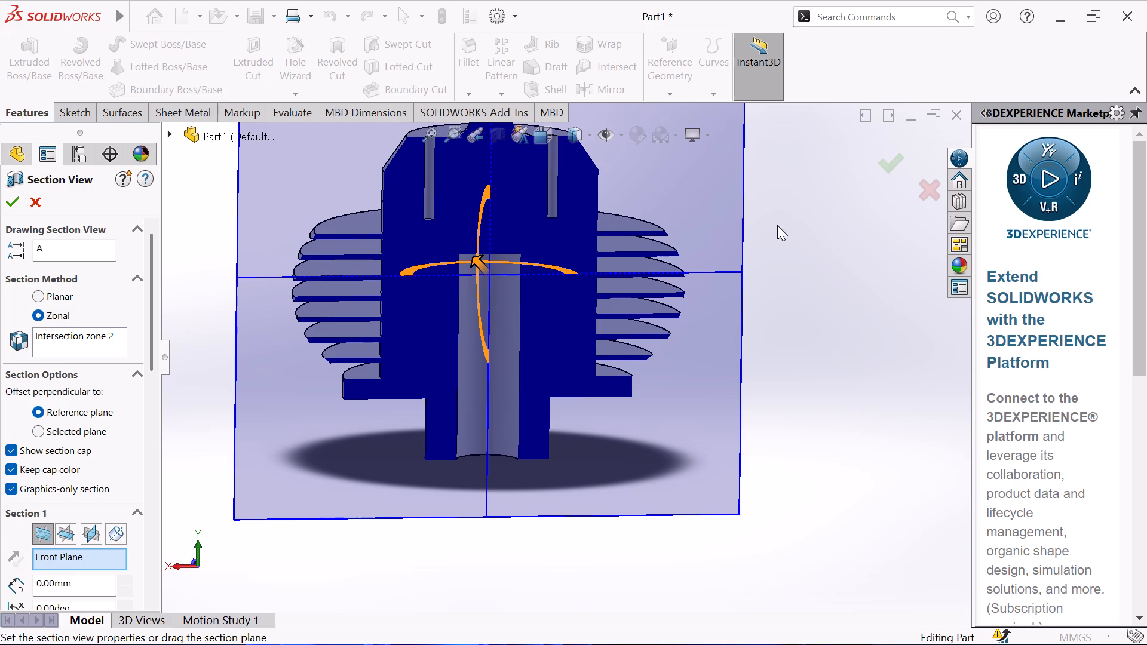
click(34, 192)
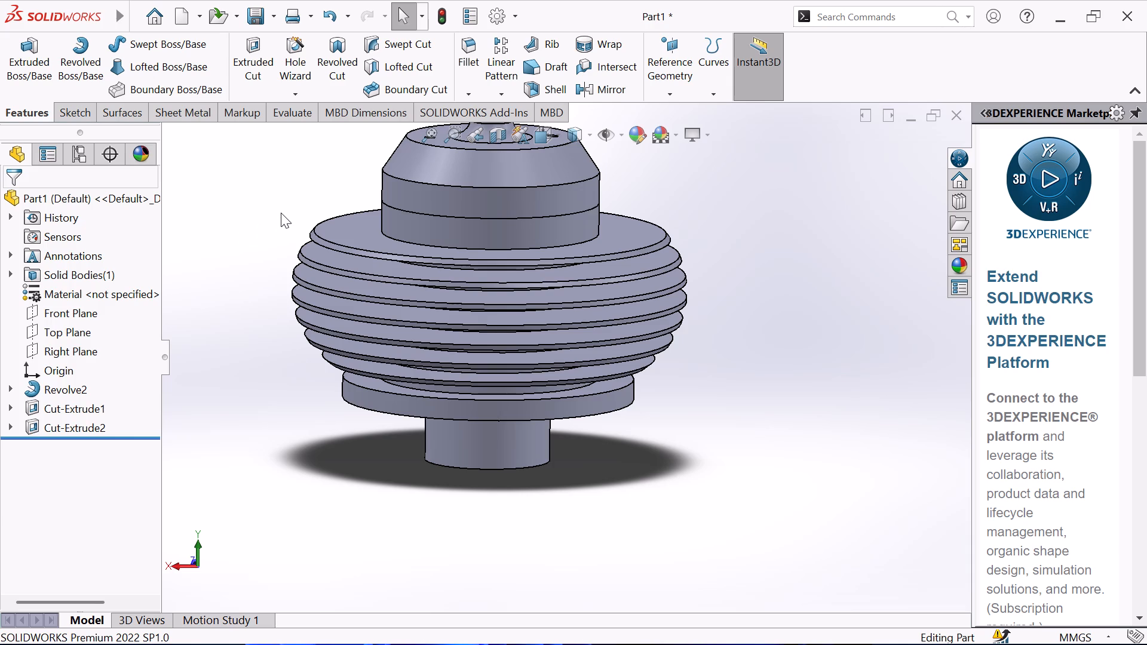
On a new Front Plane sketch, draw a vertical construction centerline about 223 mm long through the origin, extending beyond both ends of the part.
middle_drag(290, 209, 329, 183)
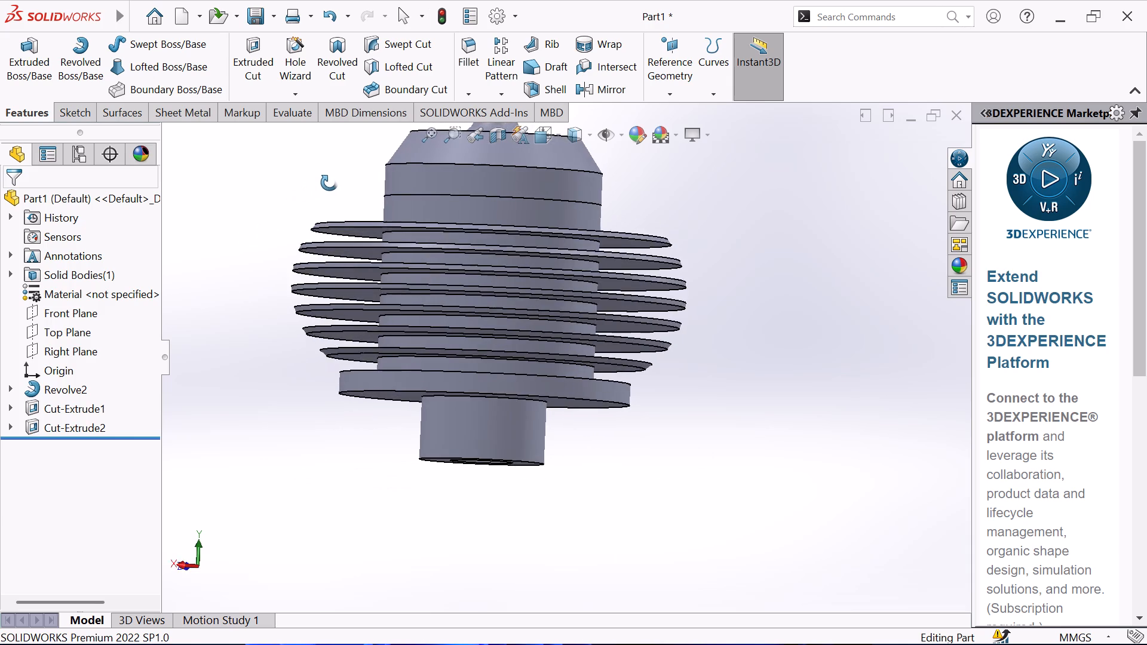
middle_drag(329, 183, 338, 198)
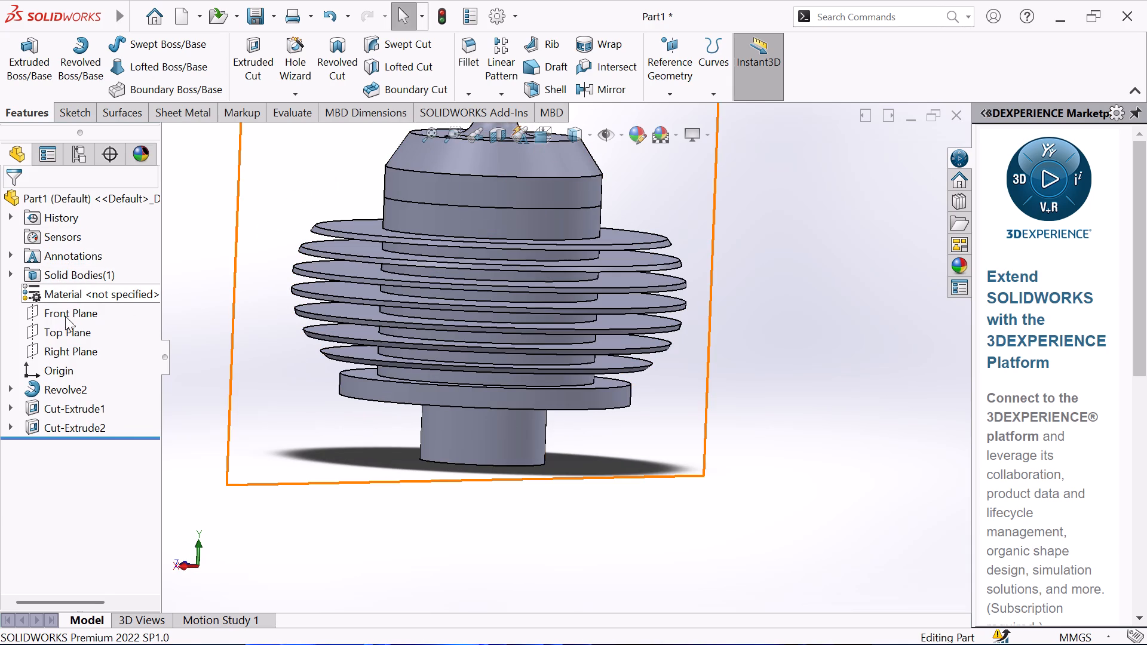
click(64, 318)
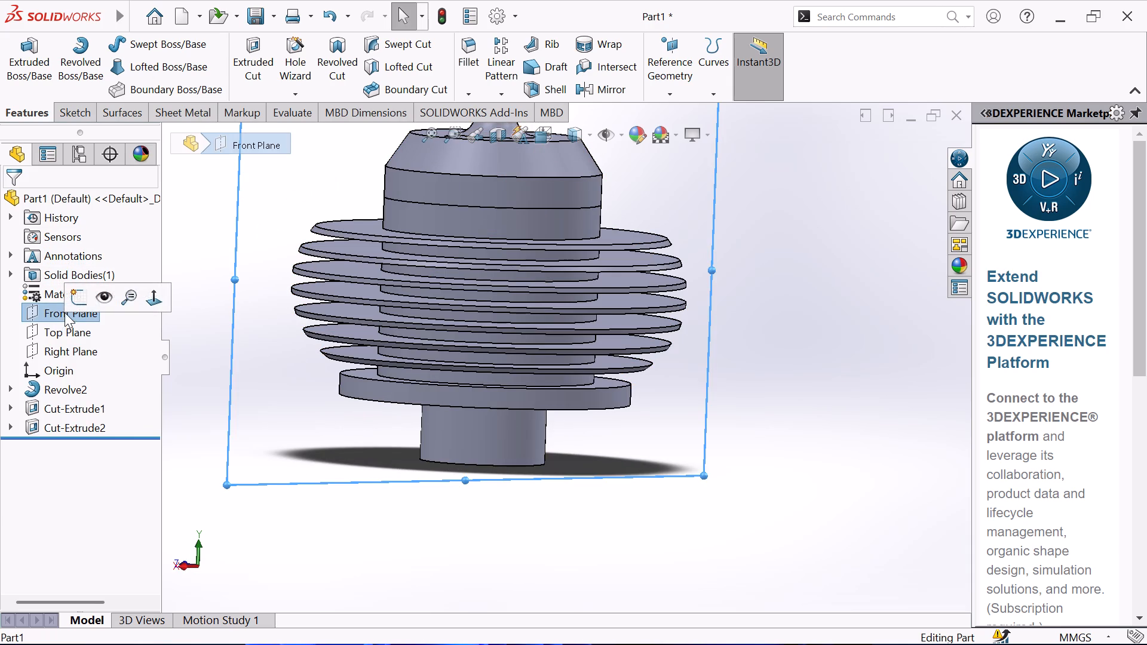
click(69, 121)
click(12, 63)
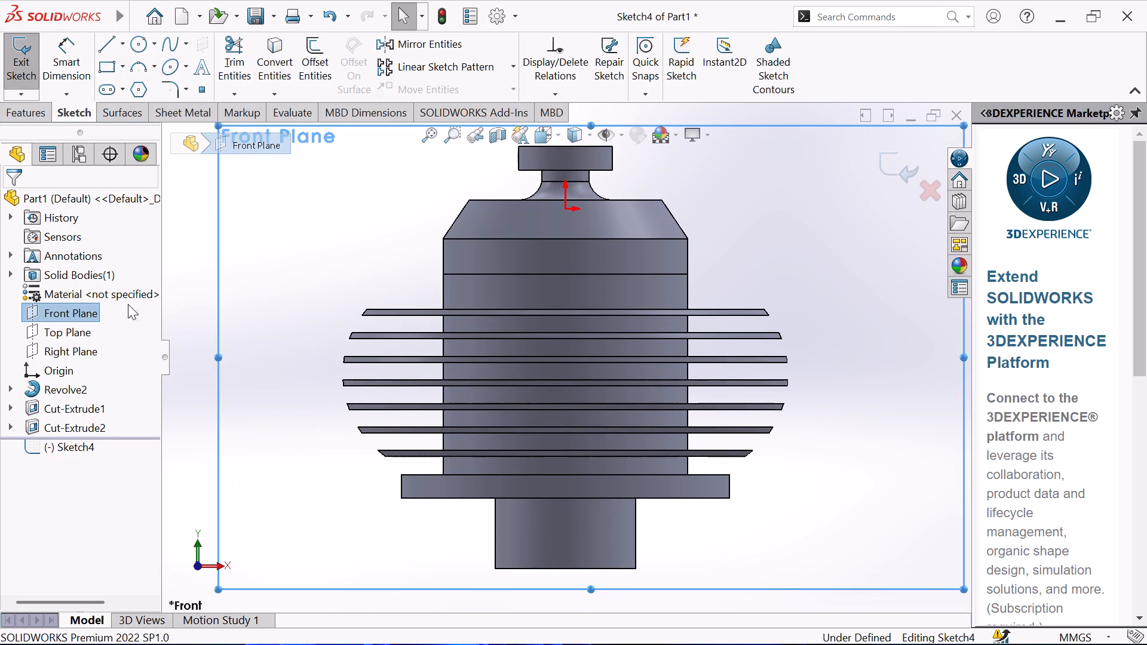
click(122, 49)
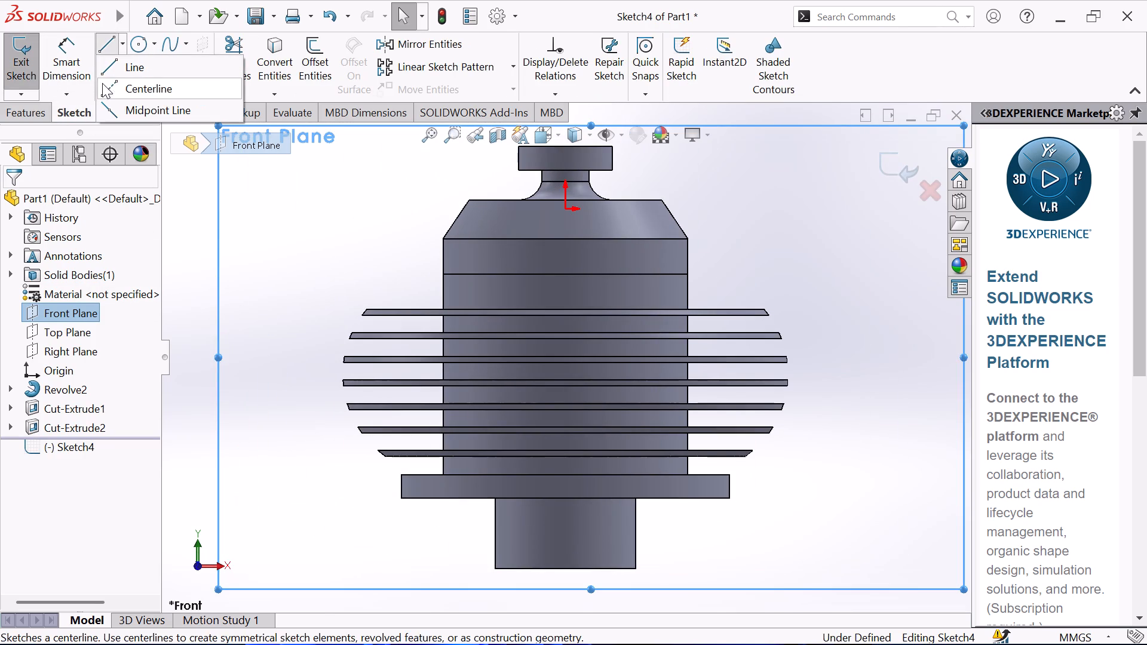
click(106, 83)
scroll(565, 91, up, 1)
scroll(618, 162, up, 1)
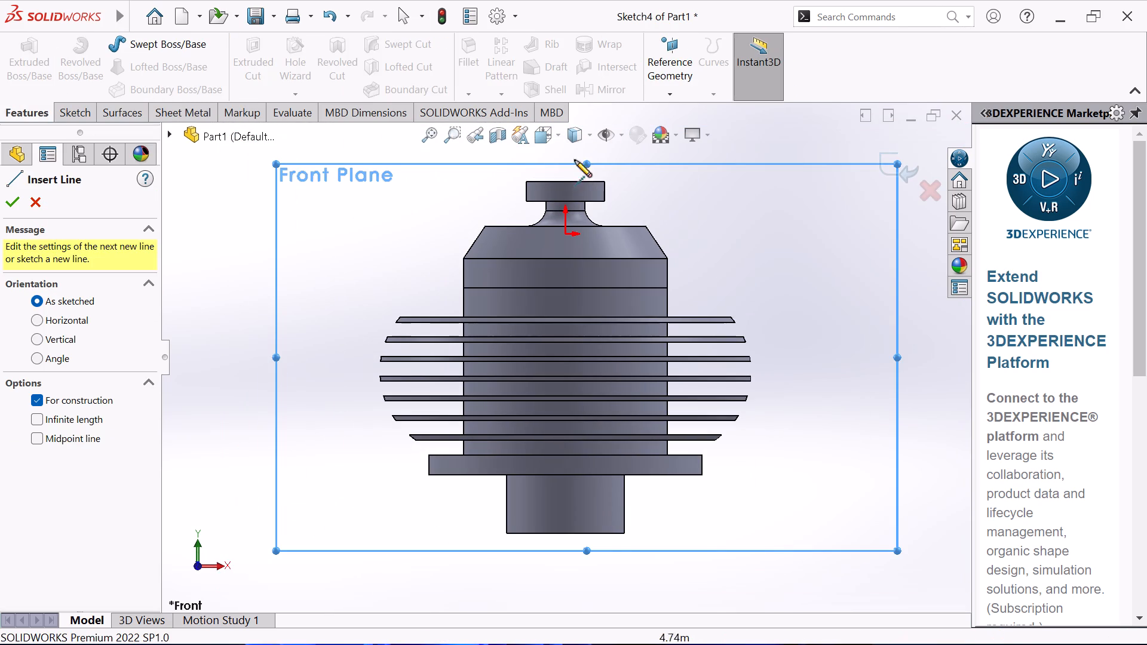
click(565, 150)
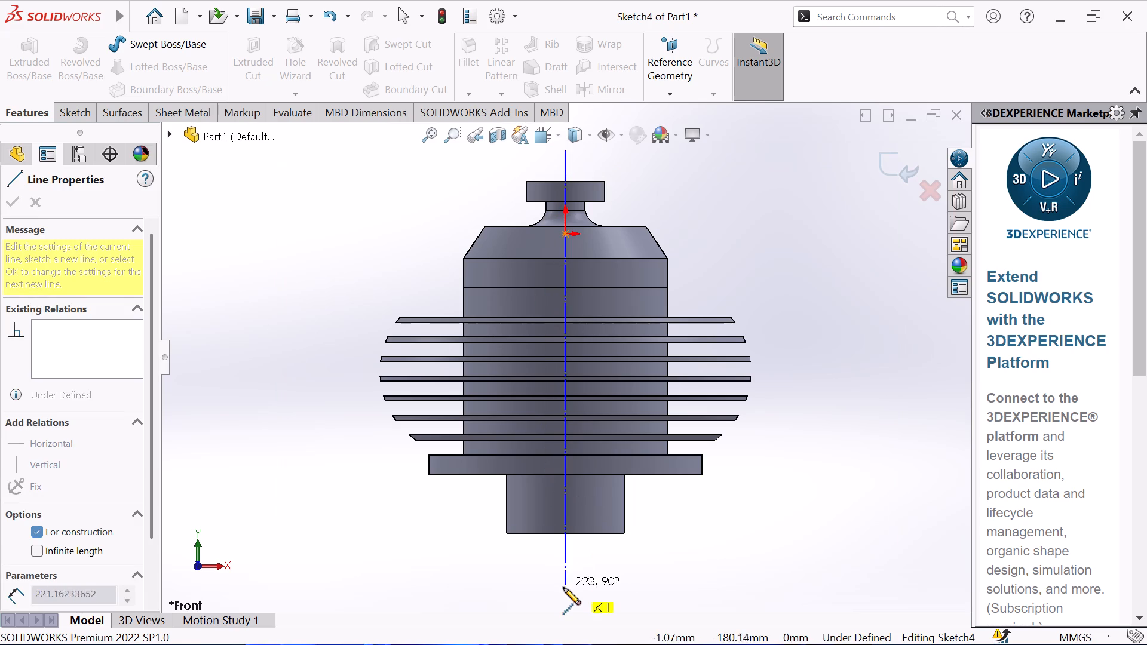
click(563, 589)
right_click(777, 462)
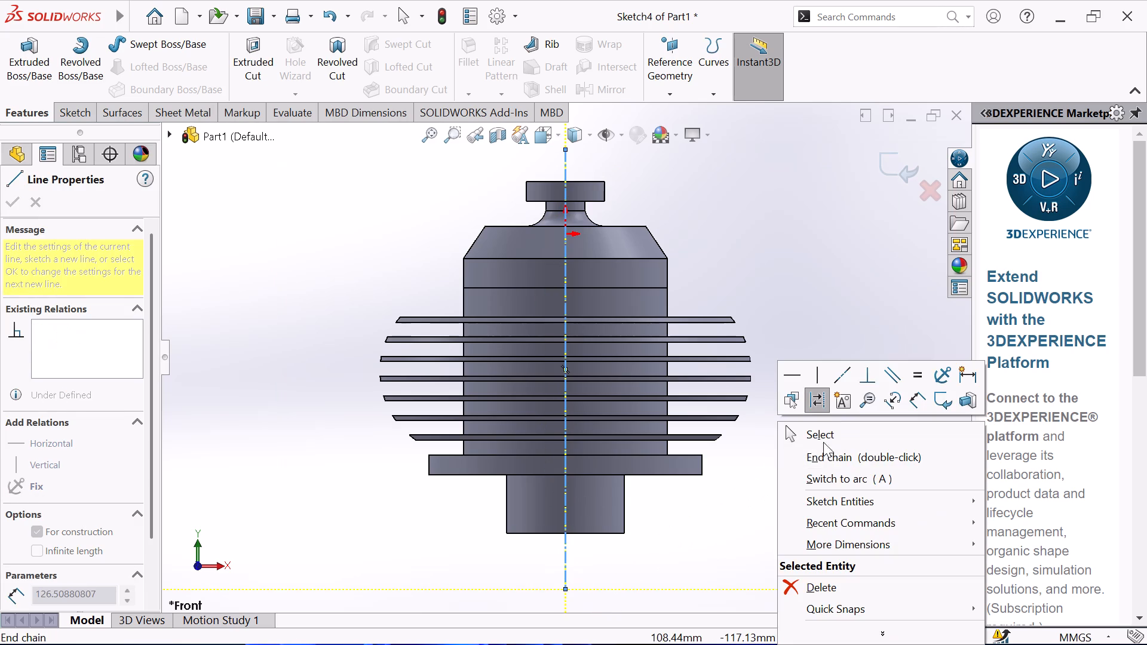
click(823, 435)
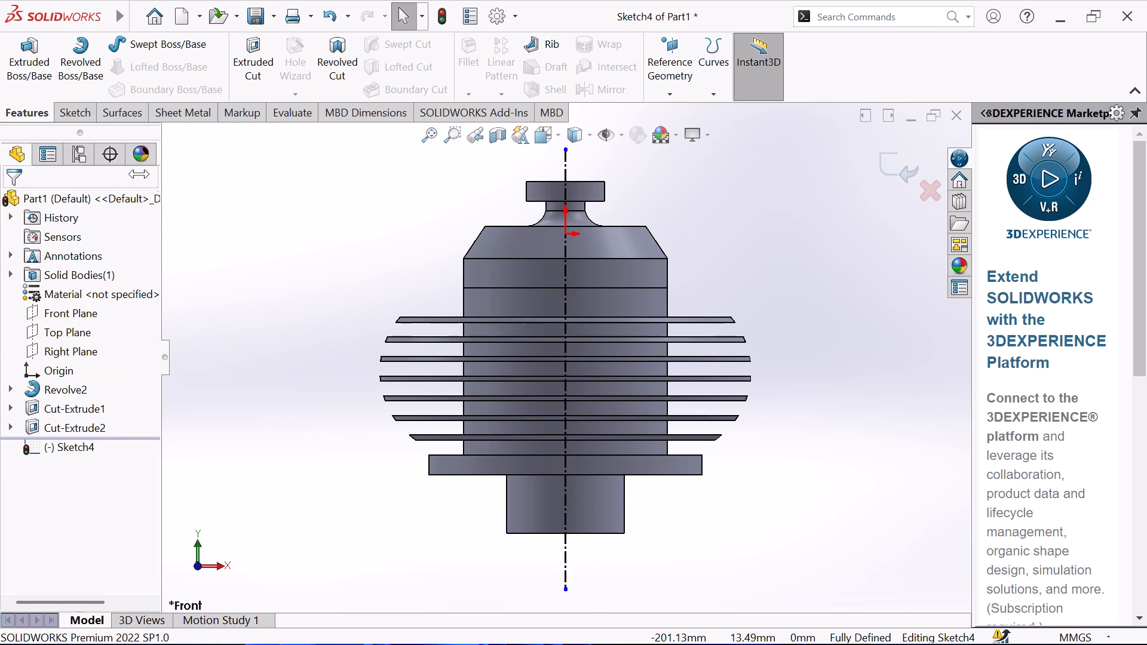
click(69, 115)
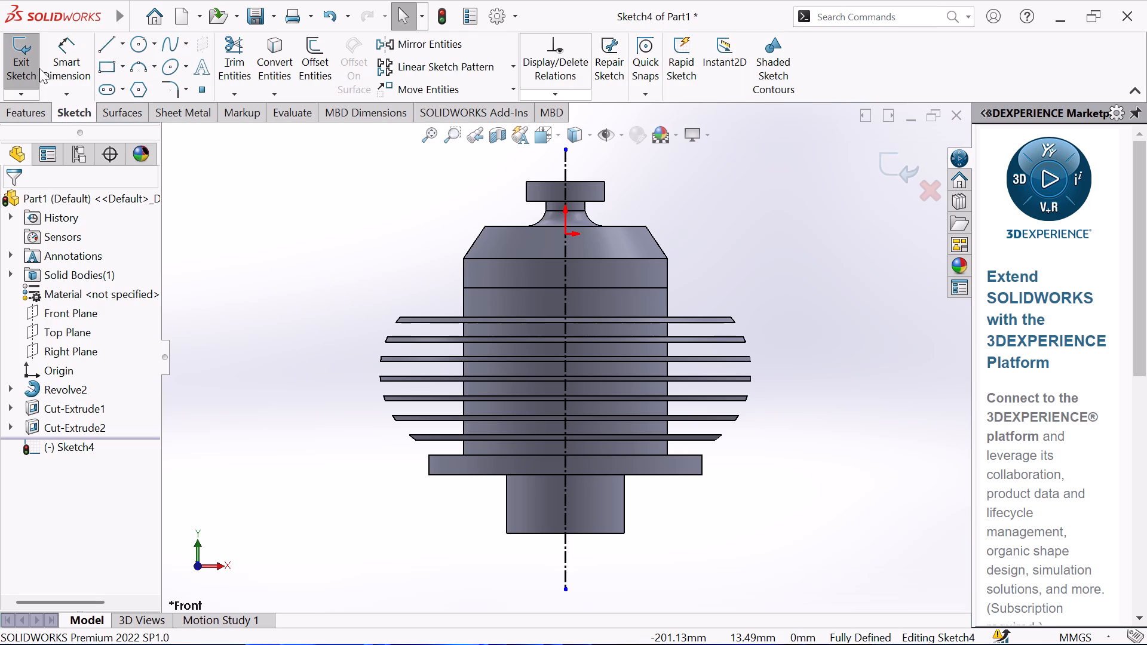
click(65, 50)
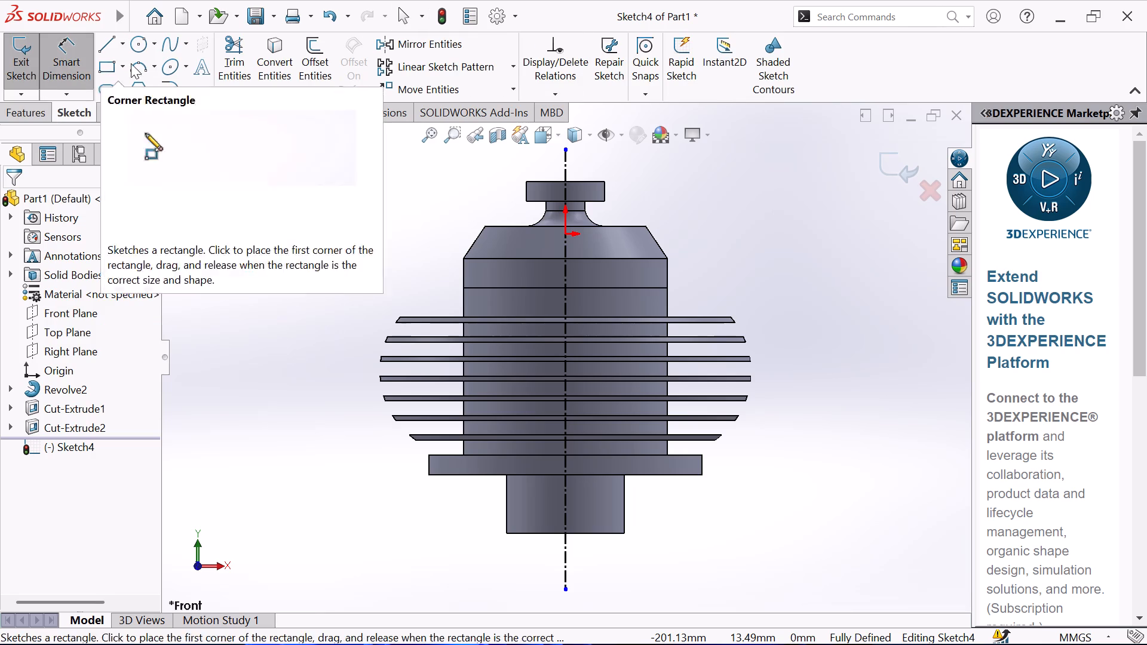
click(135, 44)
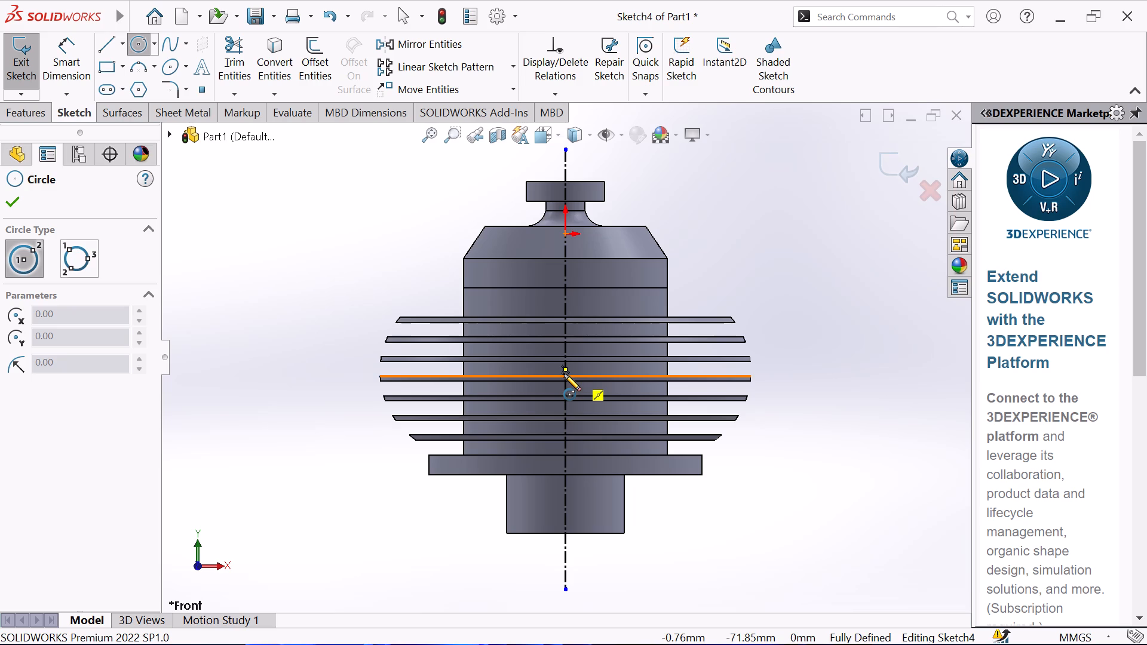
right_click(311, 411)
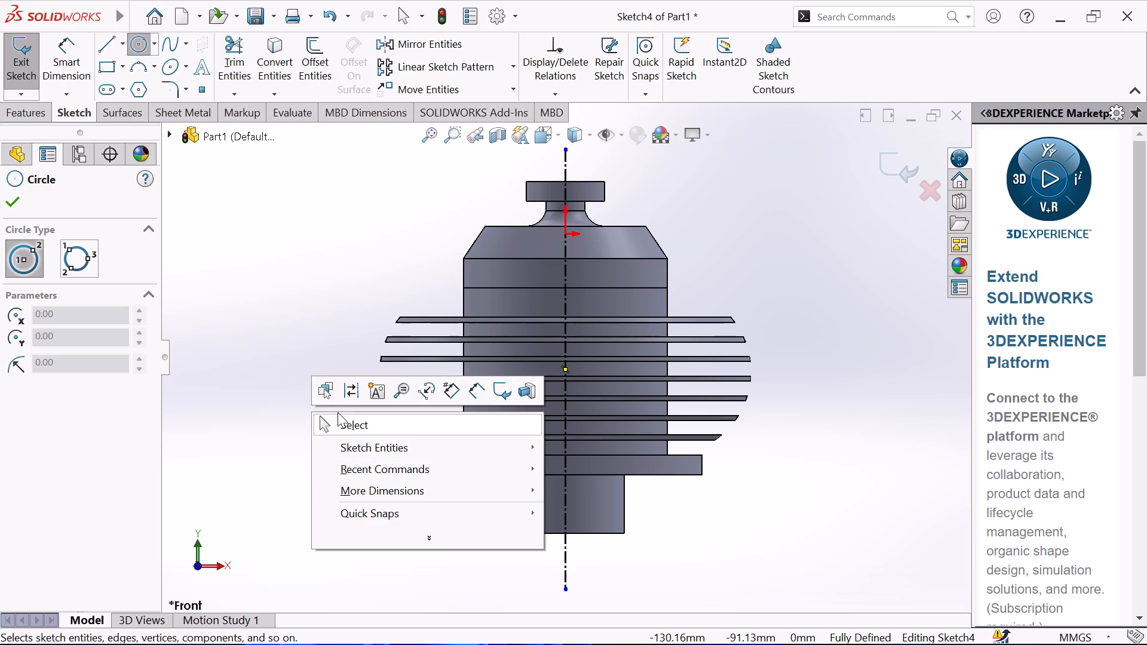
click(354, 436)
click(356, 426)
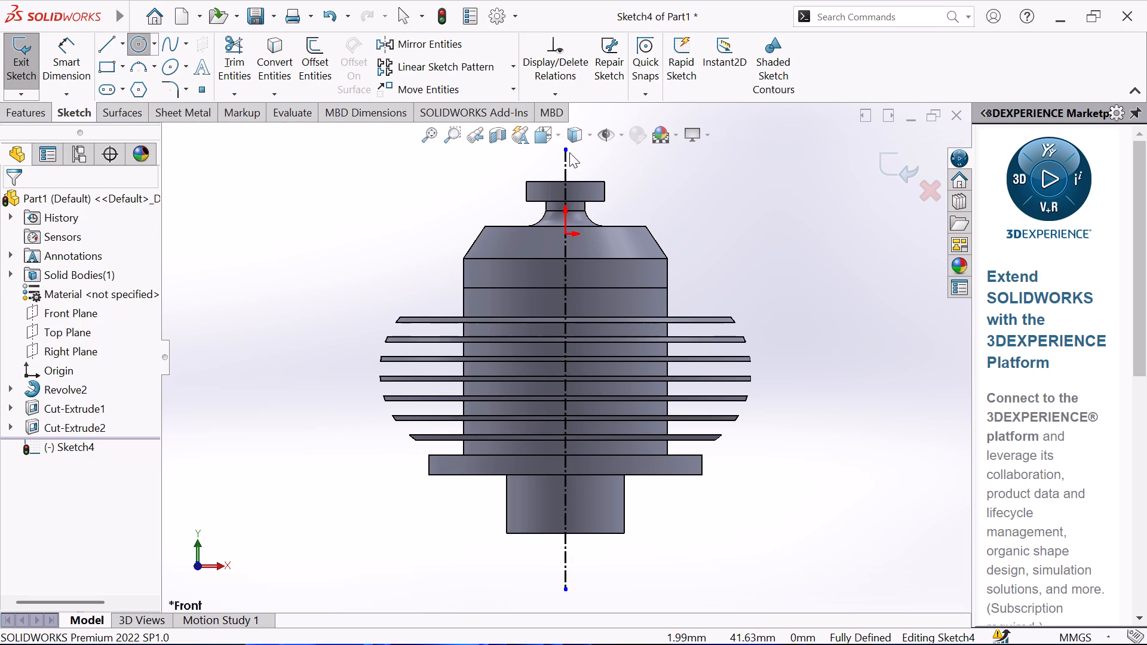
Move the centerline's endpoints onto the midpoints of the part's topmost and bottommost edges.
drag(566, 148, 569, 169)
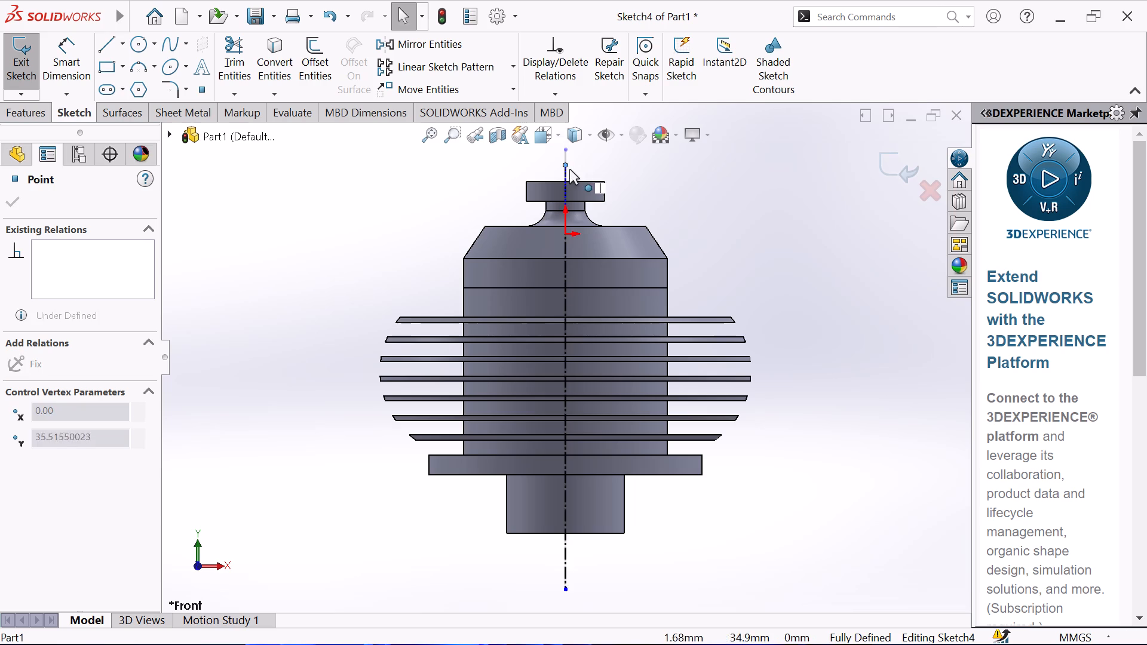
drag(569, 169, 569, 183)
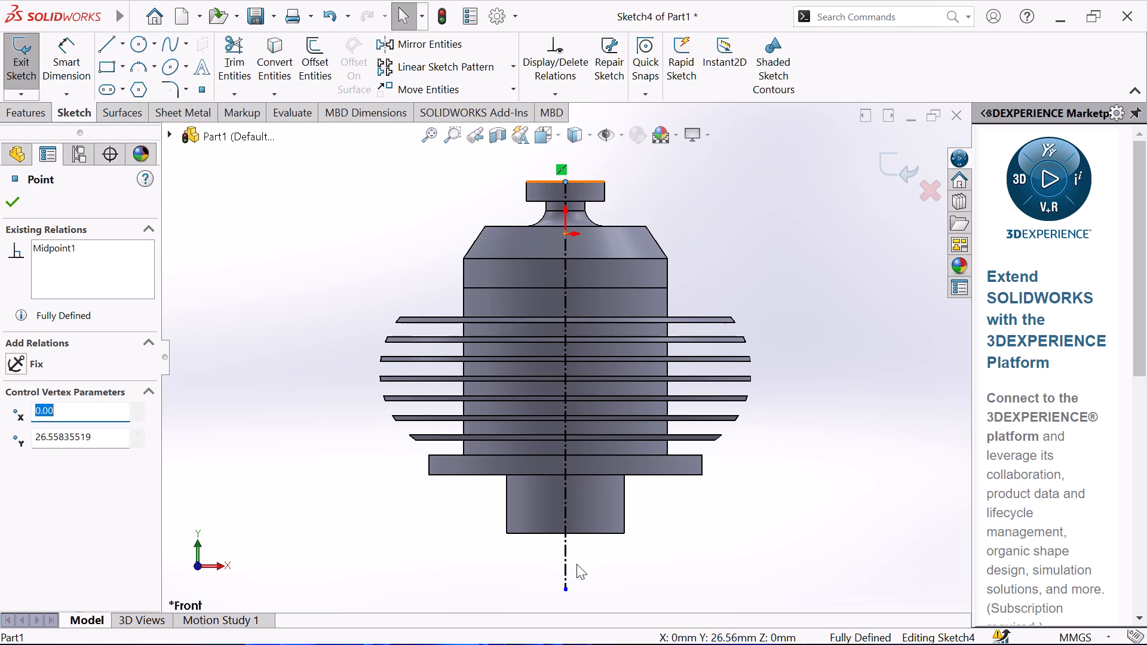
drag(565, 592, 572, 538)
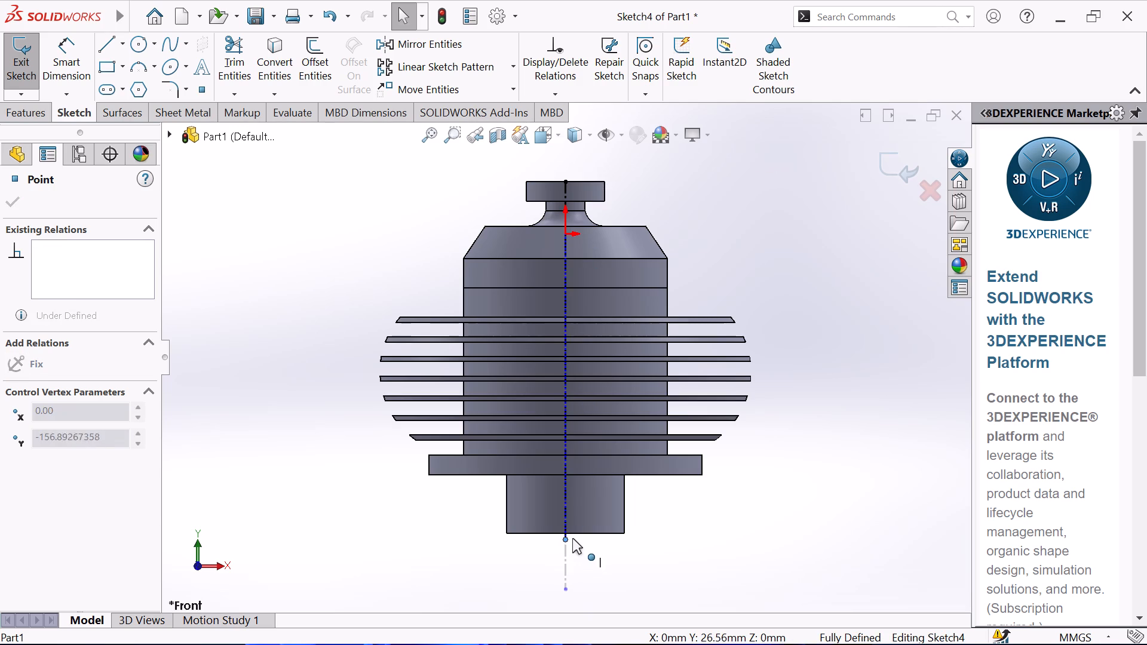
drag(572, 538, 572, 534)
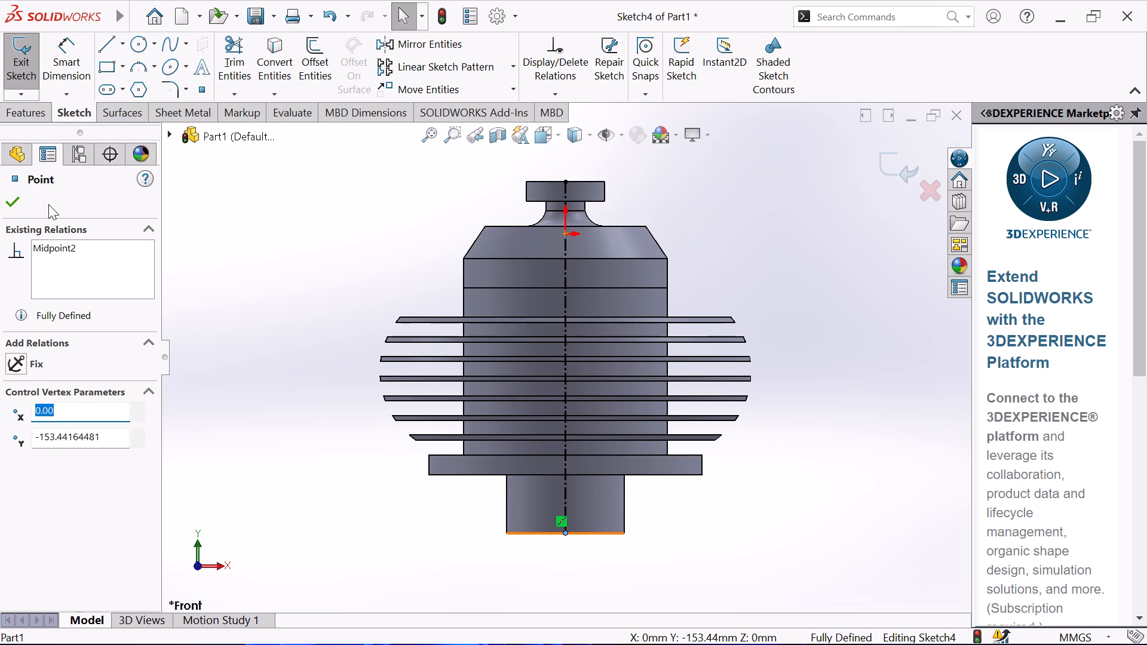
click(2, 198)
Draw a circle about 43 mm in diameter centered on the midpoint of the vertical centerline.
click(142, 42)
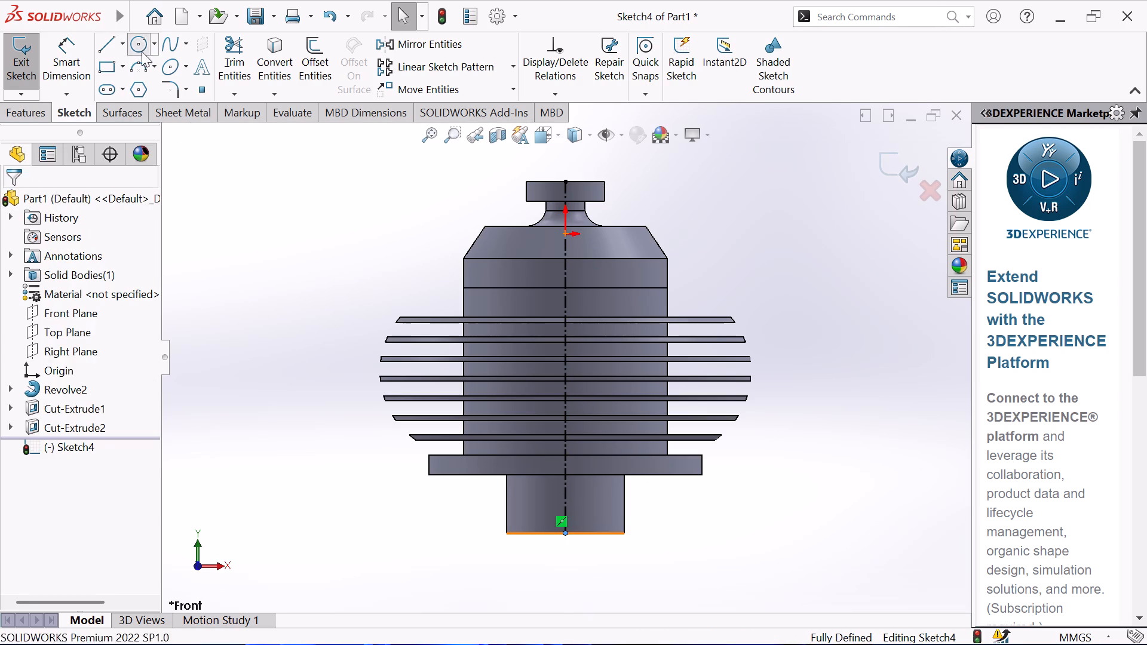
click(565, 356)
click(603, 340)
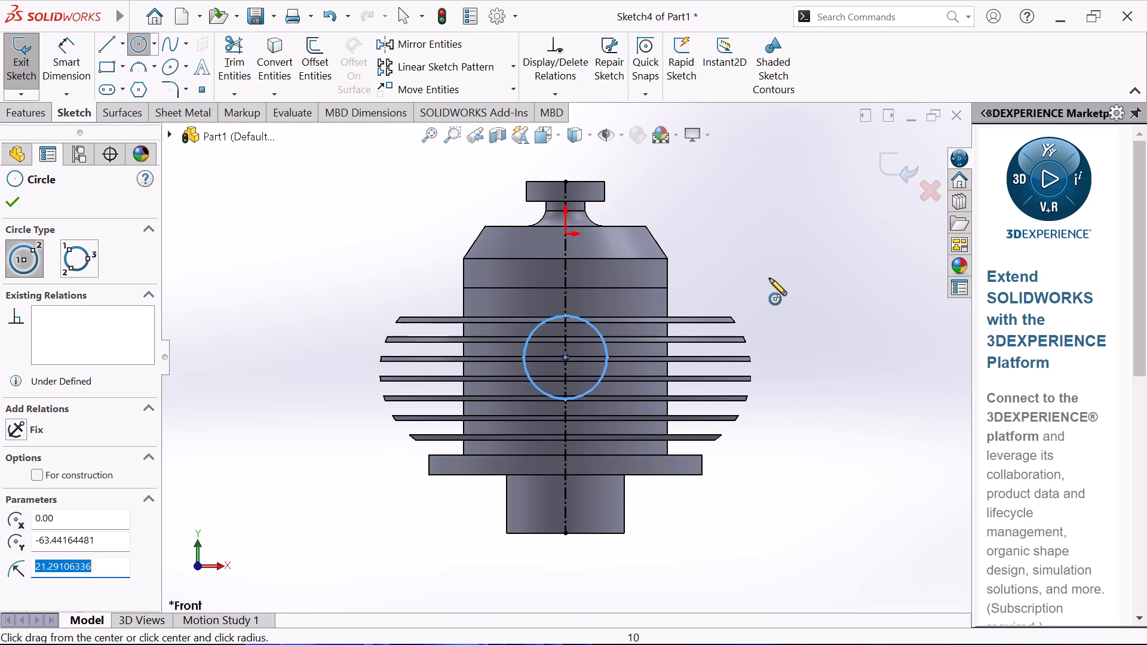
right_click(772, 275)
click(799, 280)
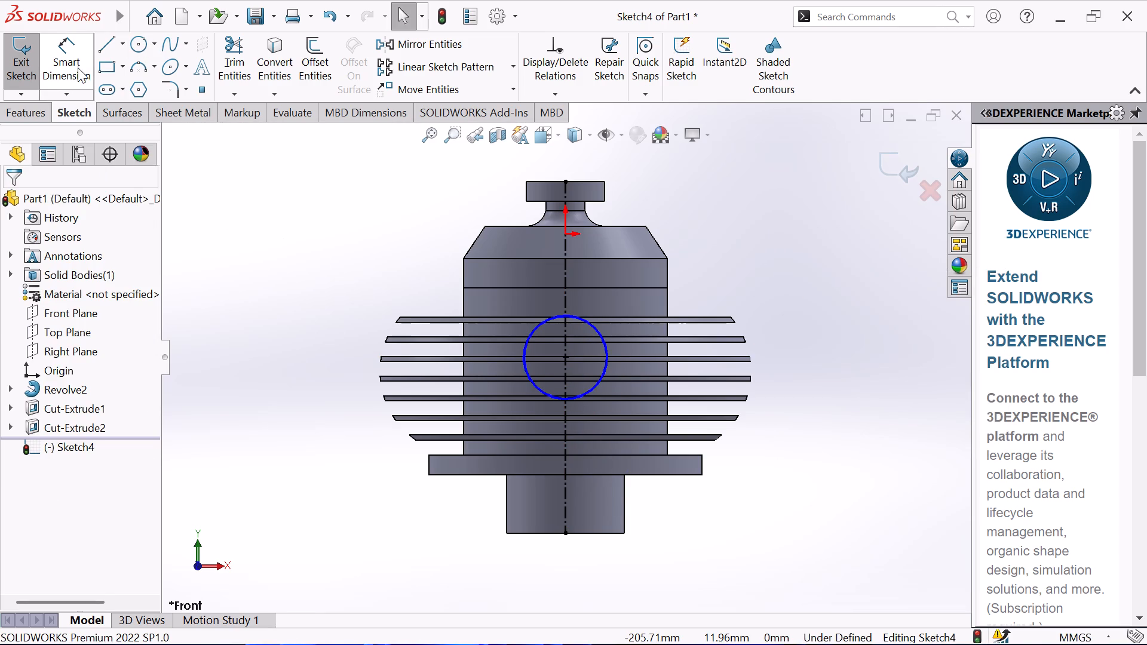
Dimension the circle's diameter and set it to 15 mm.
click(80, 54)
click(601, 337)
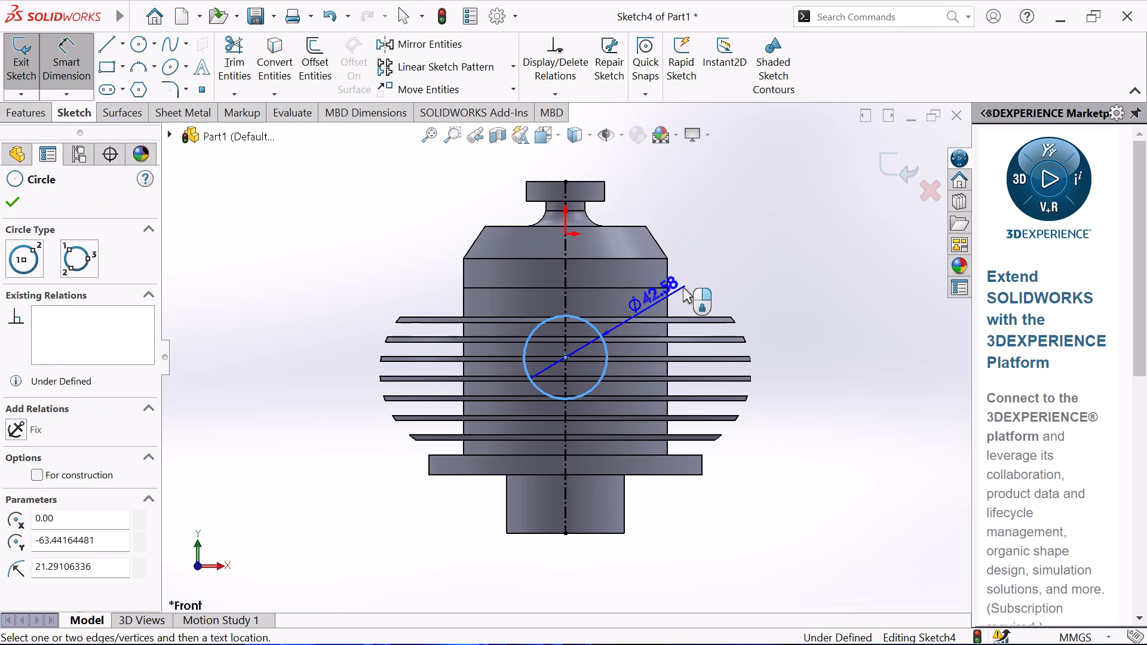
click(722, 264)
key(1)
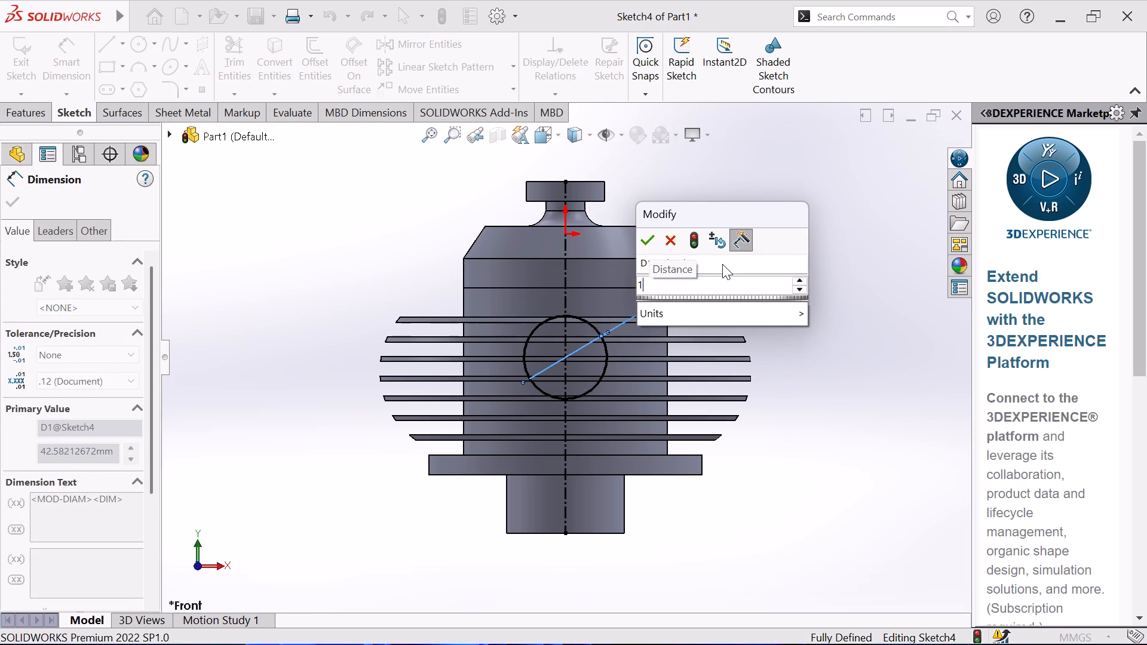
key(5)
key(Return)
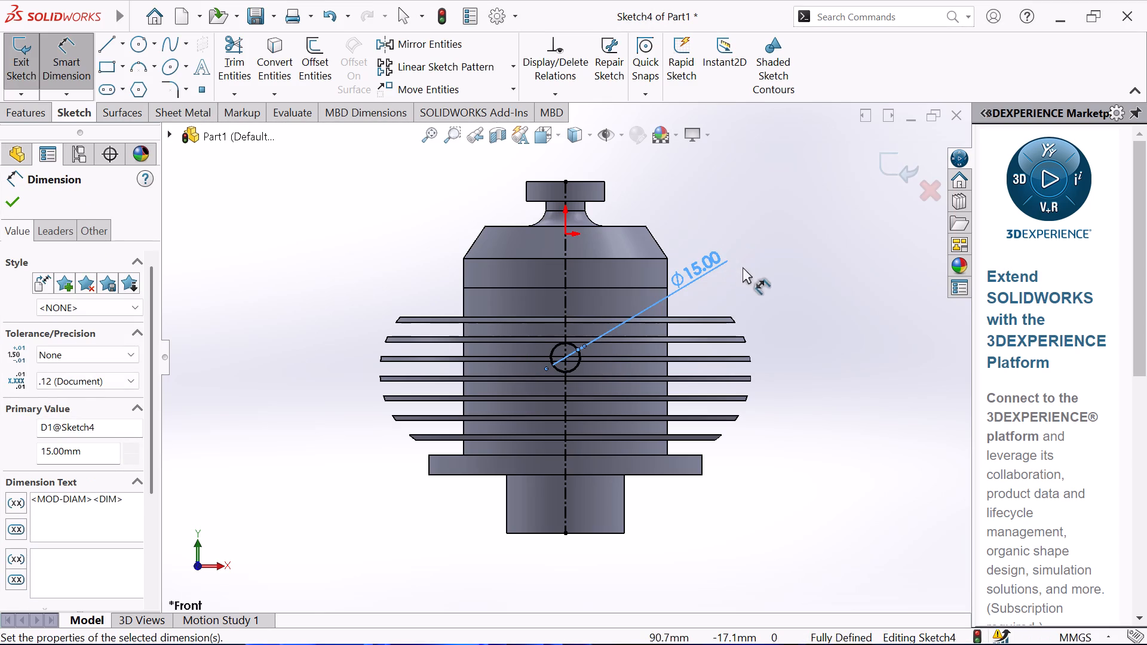
right_click(743, 267)
click(795, 324)
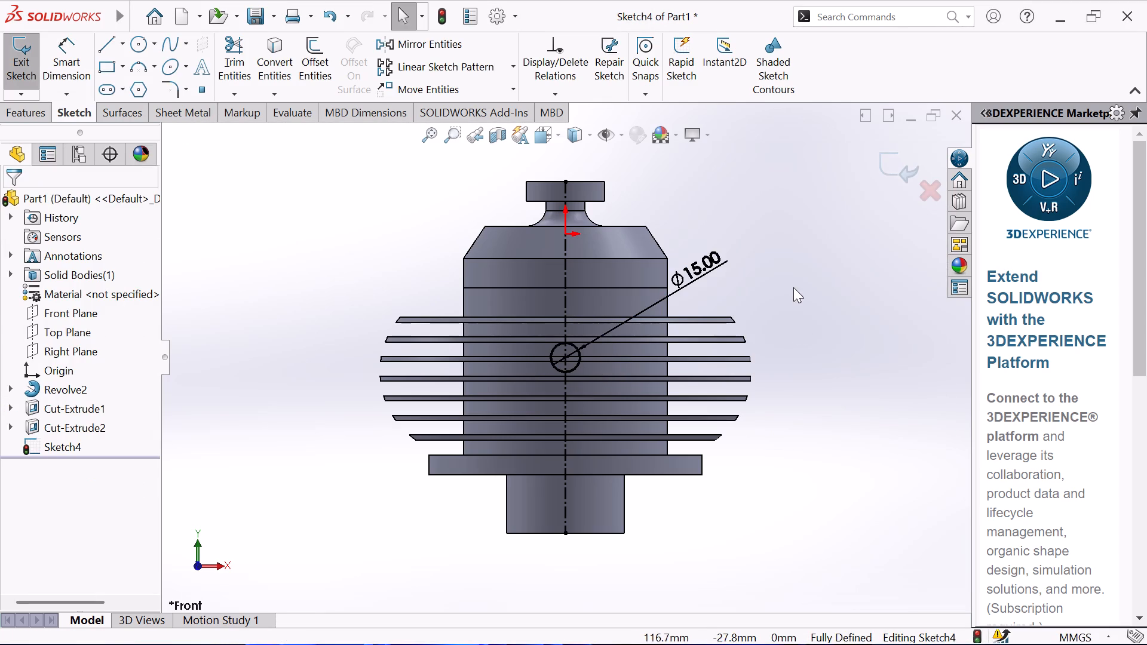
Cut-extrude the 15 mm circle sideways through the whole part in both directions using Through All - Both.
middle_drag(789, 284, 759, 376)
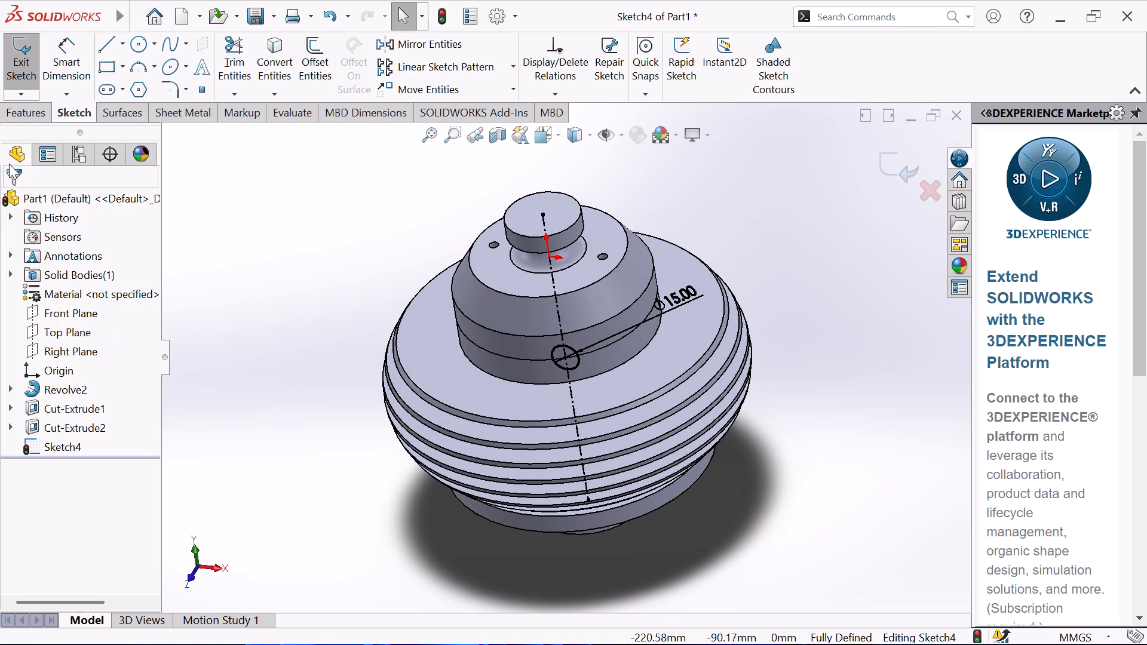
click(29, 112)
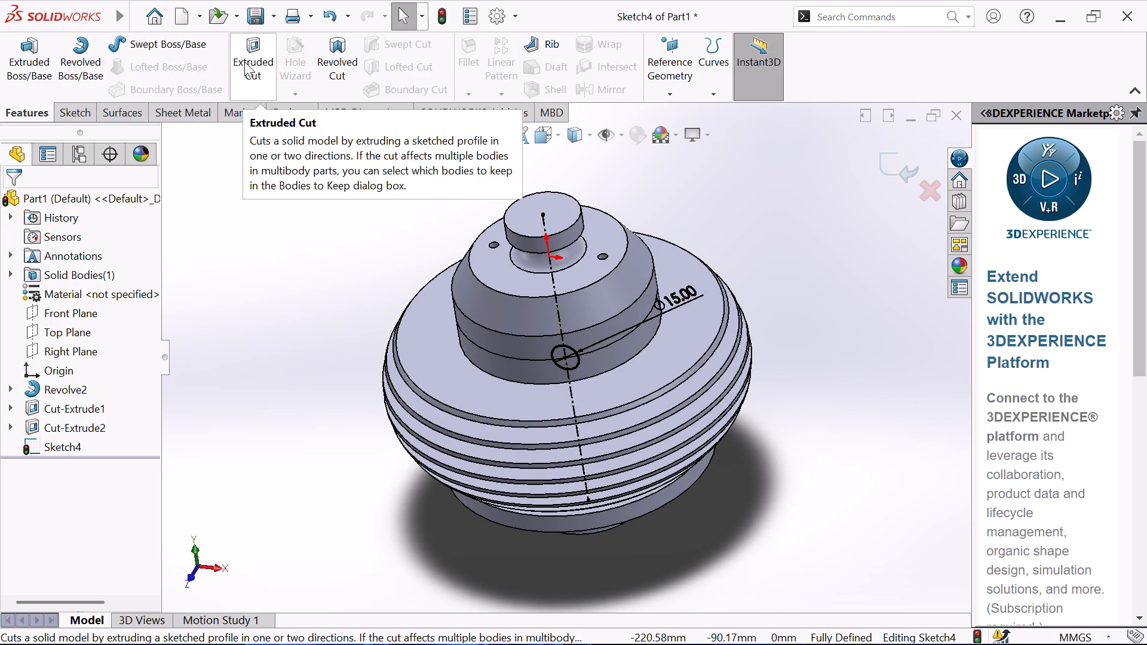
click(246, 61)
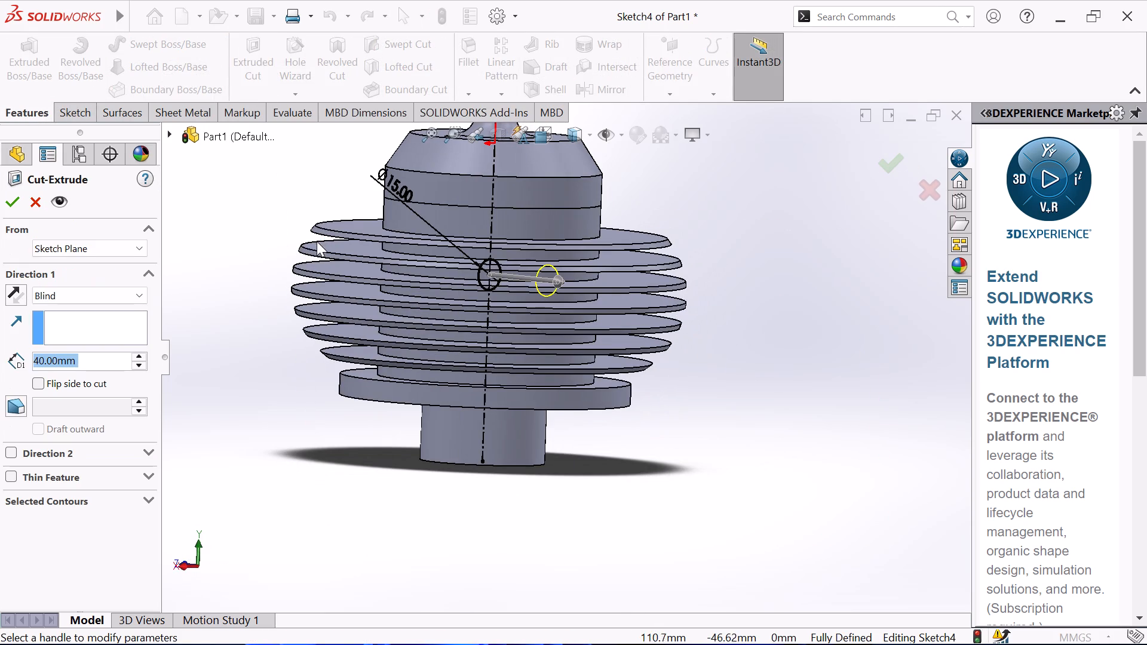
middle_drag(266, 229, 335, 359)
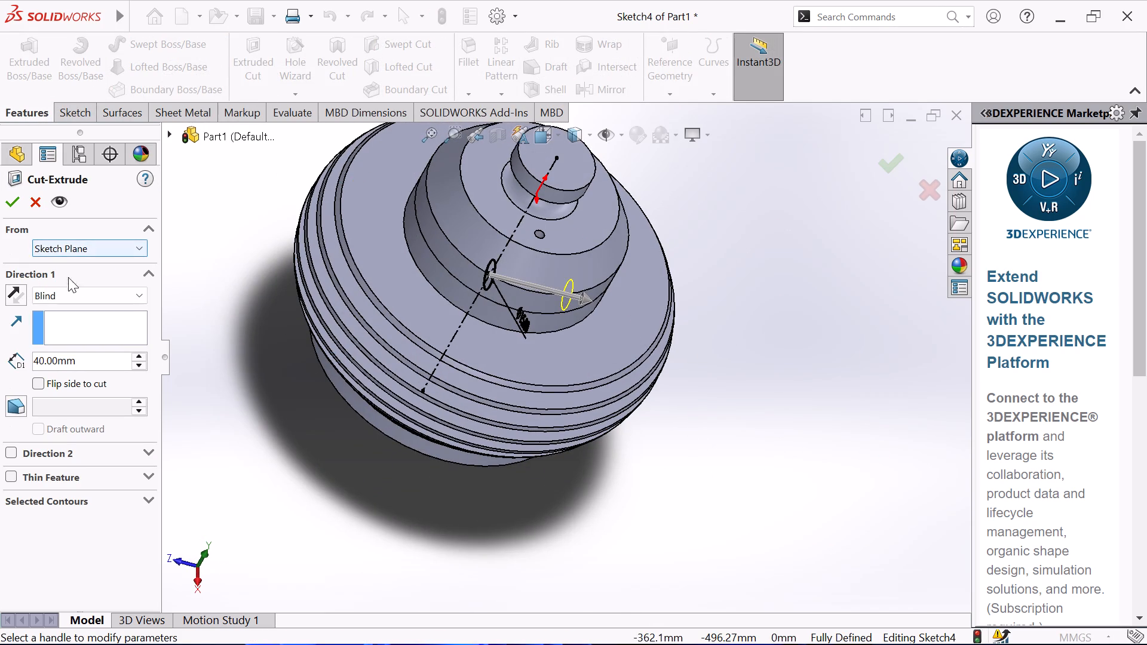
click(124, 298)
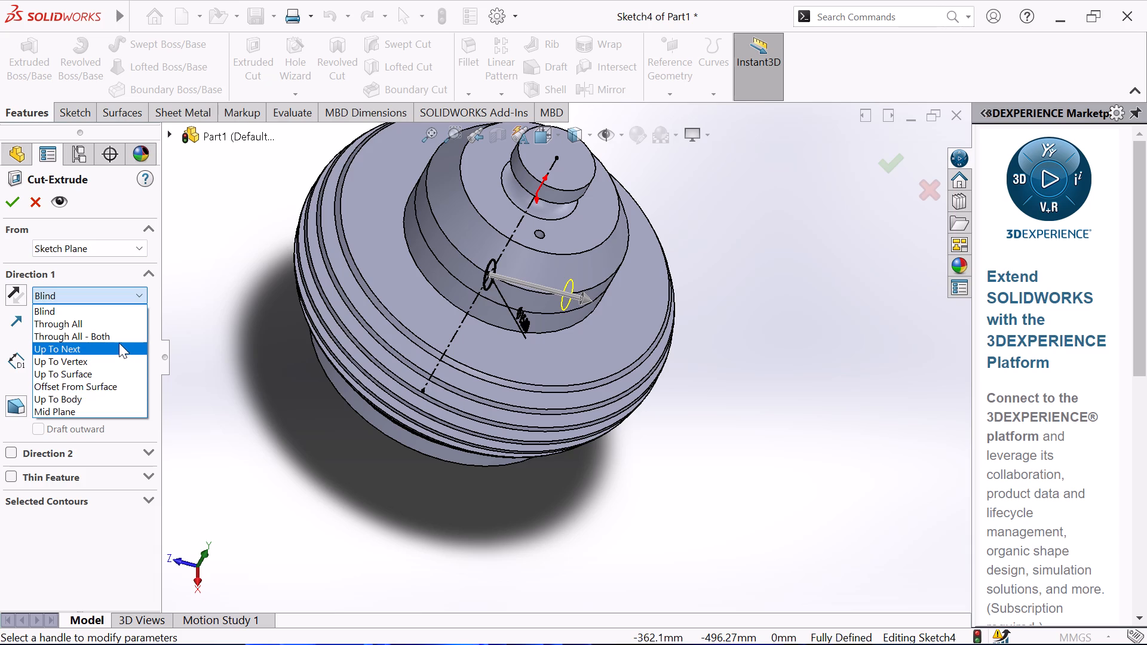
click(119, 341)
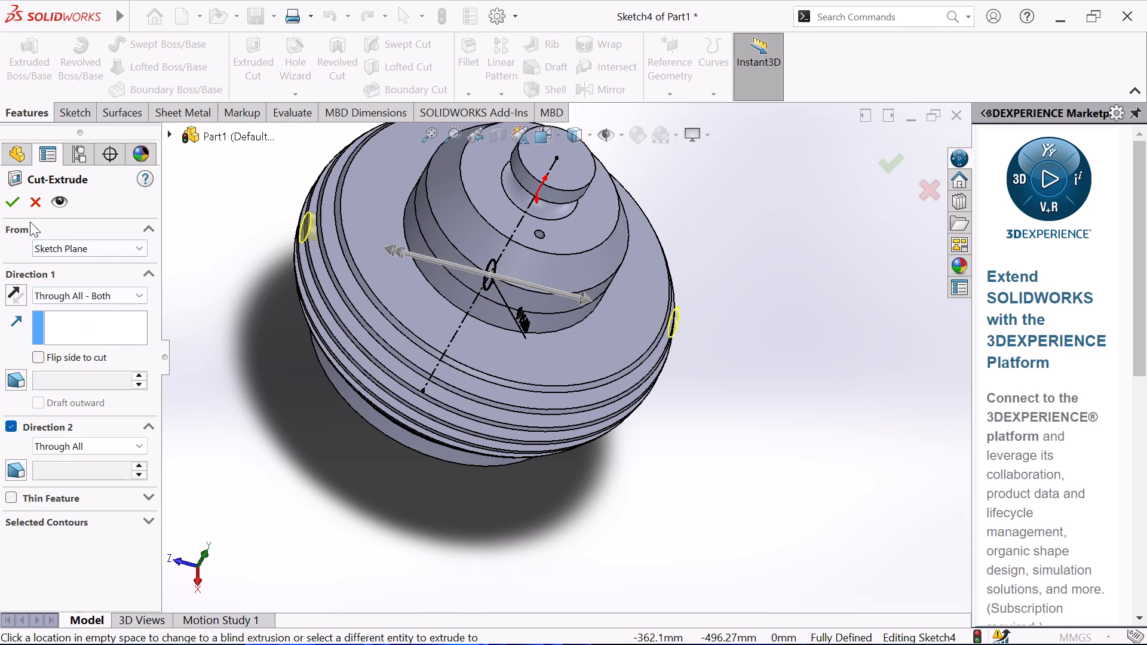
click(10, 207)
click(268, 411)
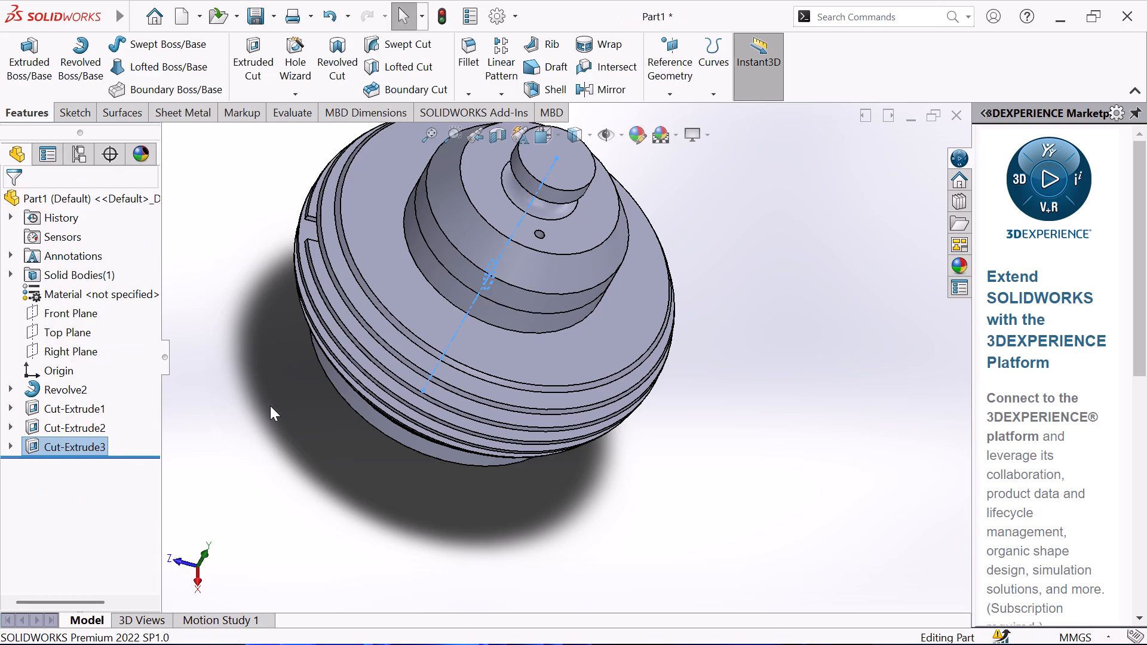
Examine the new cross hole and its junction with the bottom hole in section views through the Front, Top and Right Planes.
scroll(278, 400, up, 1)
middle_drag(286, 391, 366, 413)
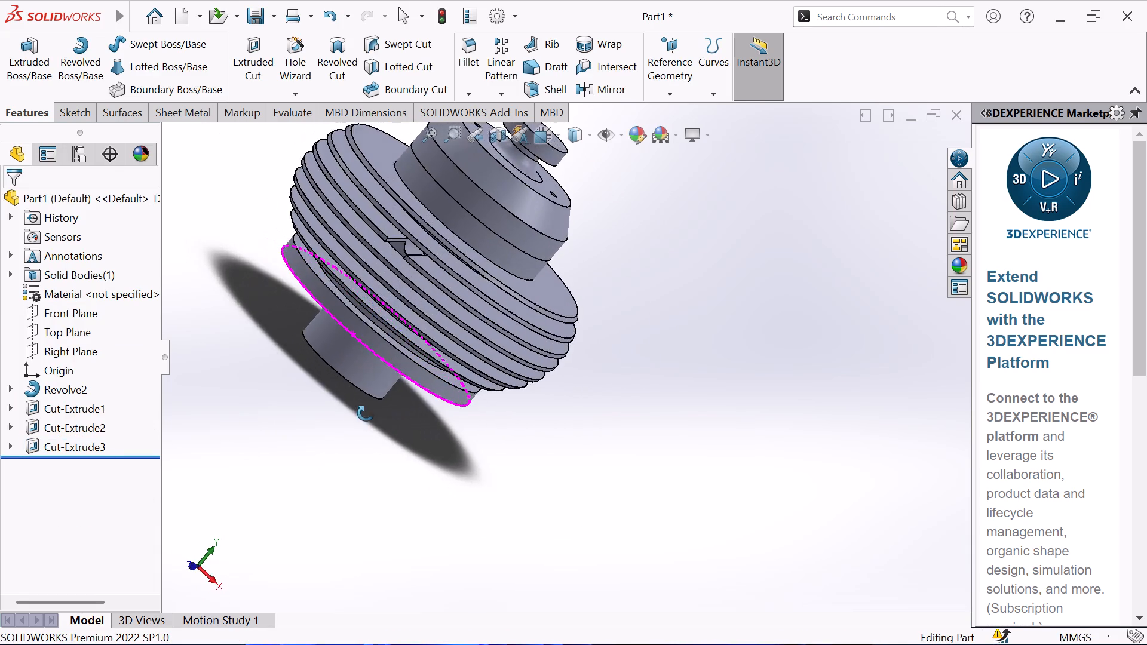
middle_drag(366, 413, 305, 389)
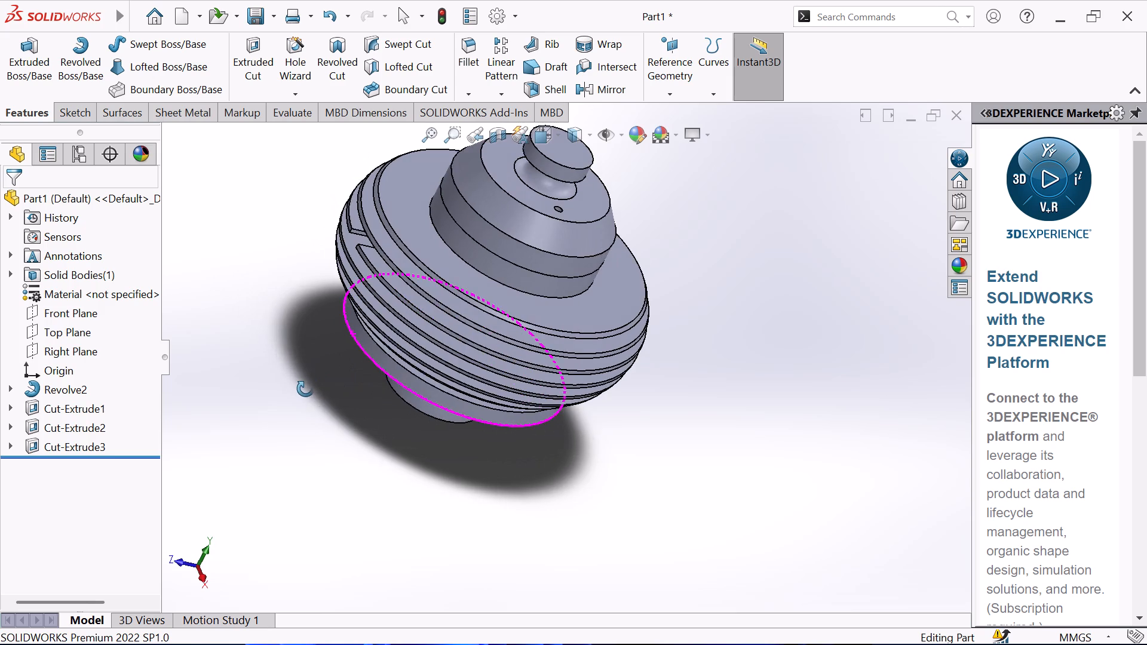
middle_drag(305, 389, 299, 374)
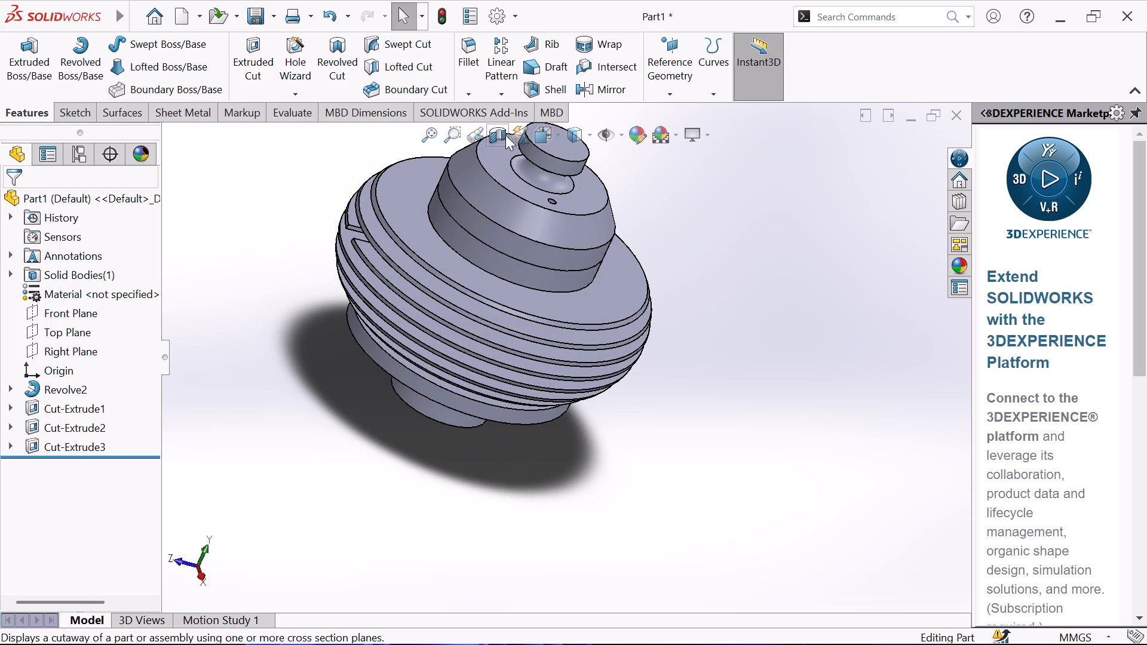
click(494, 134)
middle_drag(244, 259, 286, 289)
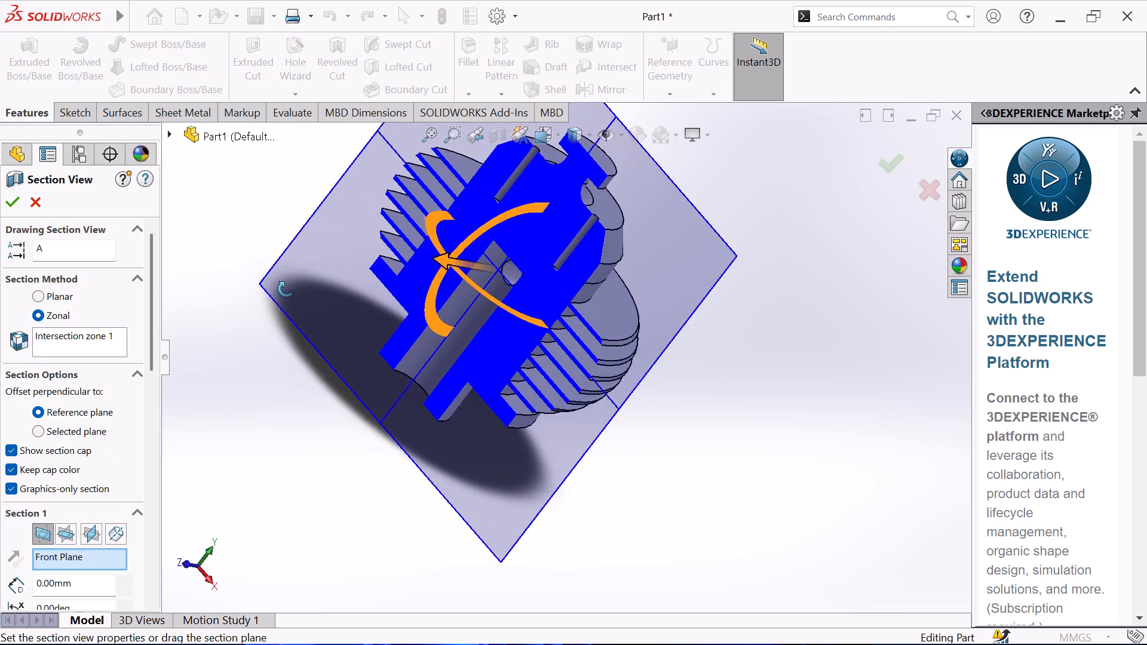
middle_drag(286, 289, 367, 325)
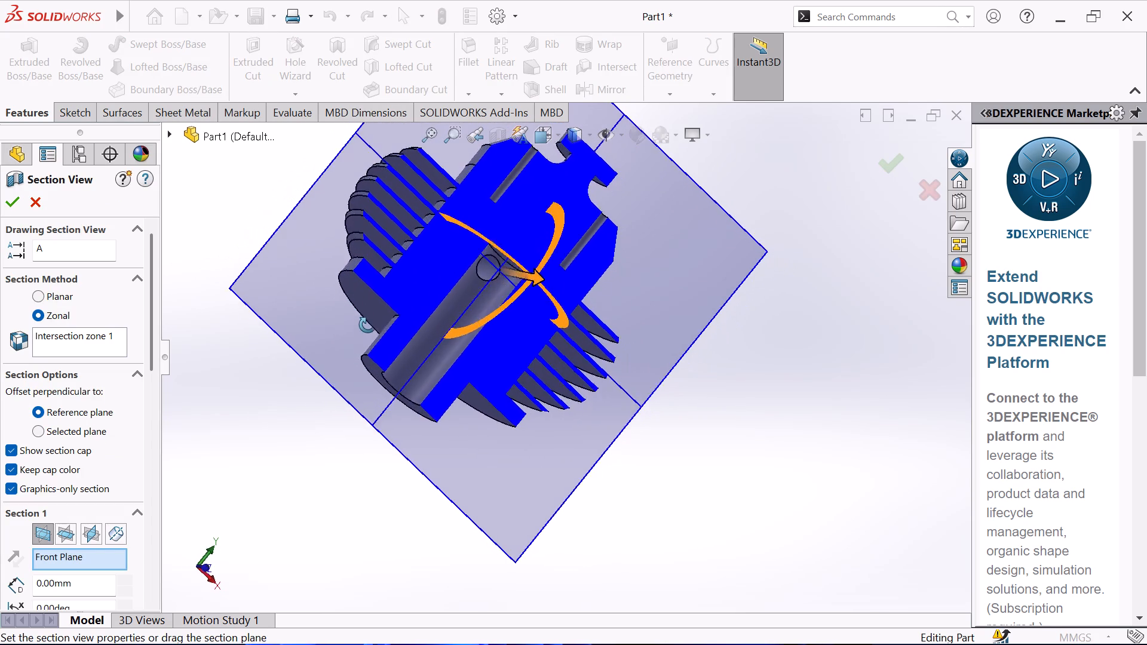
middle_drag(367, 325, 219, 290)
click(59, 534)
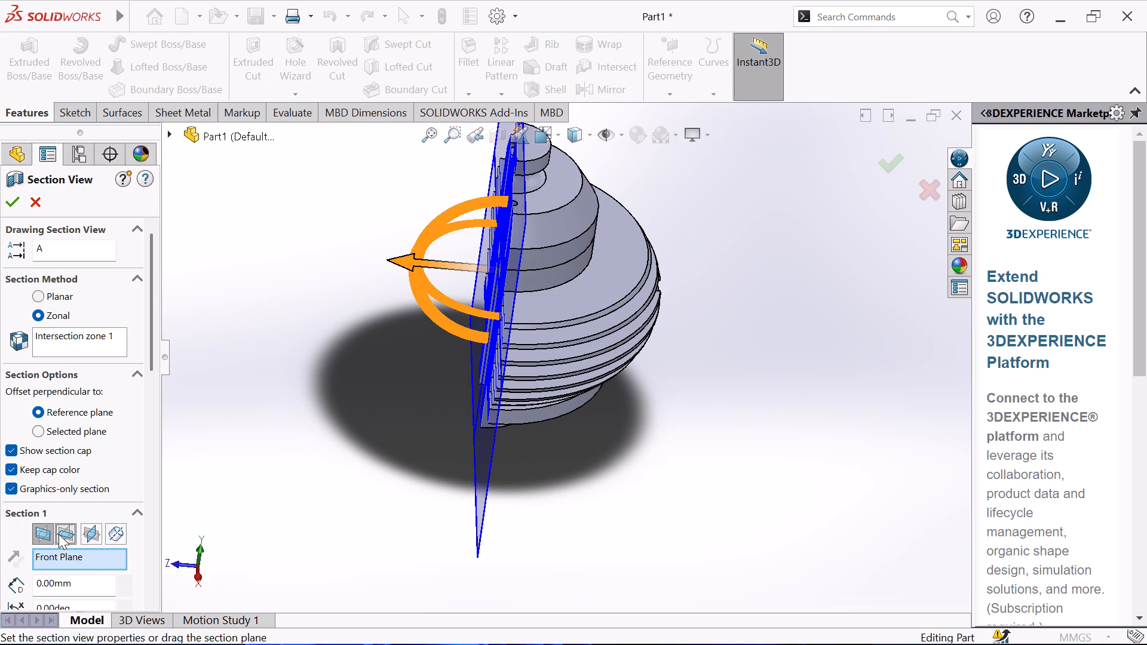
click(81, 537)
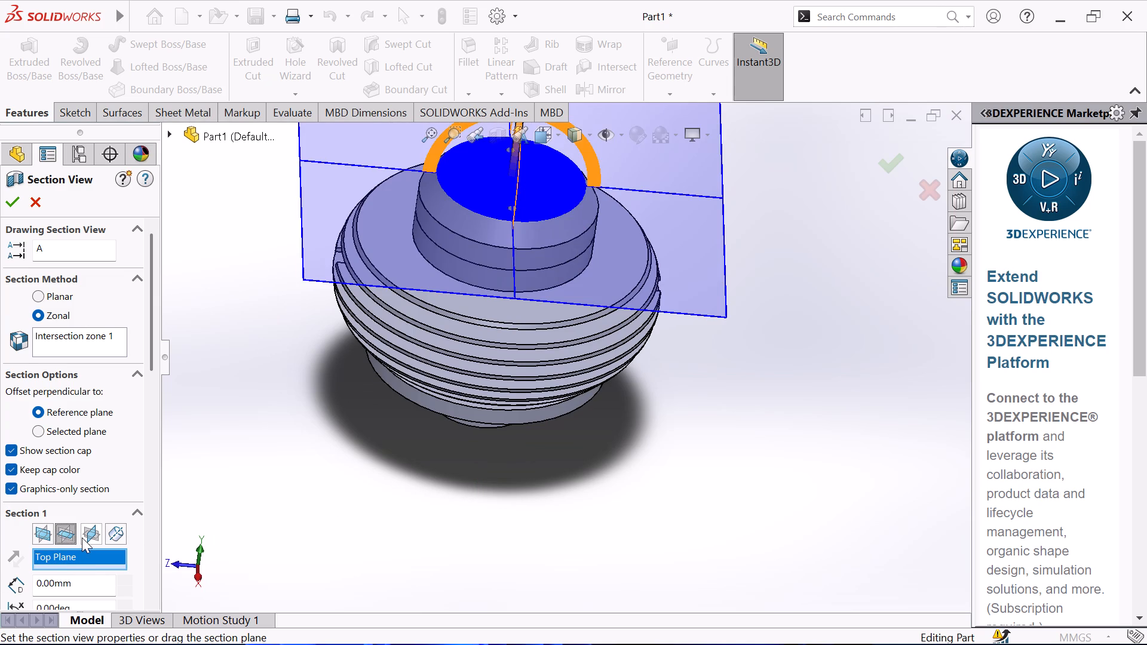
middle_drag(300, 499, 315, 447)
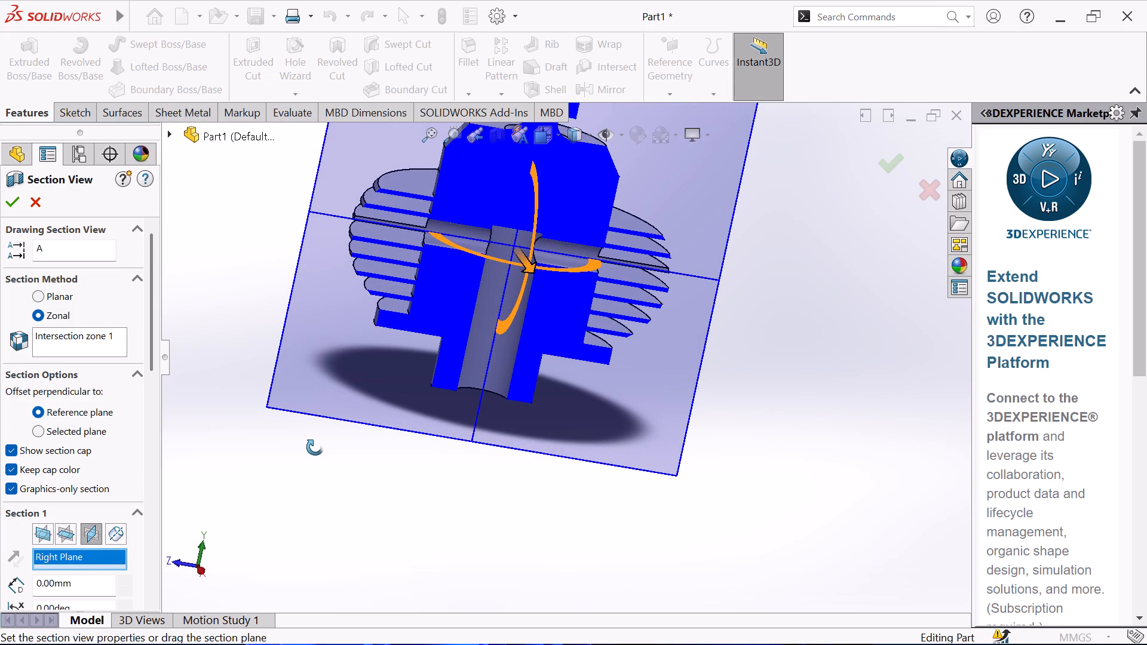
middle_drag(315, 447, 312, 447)
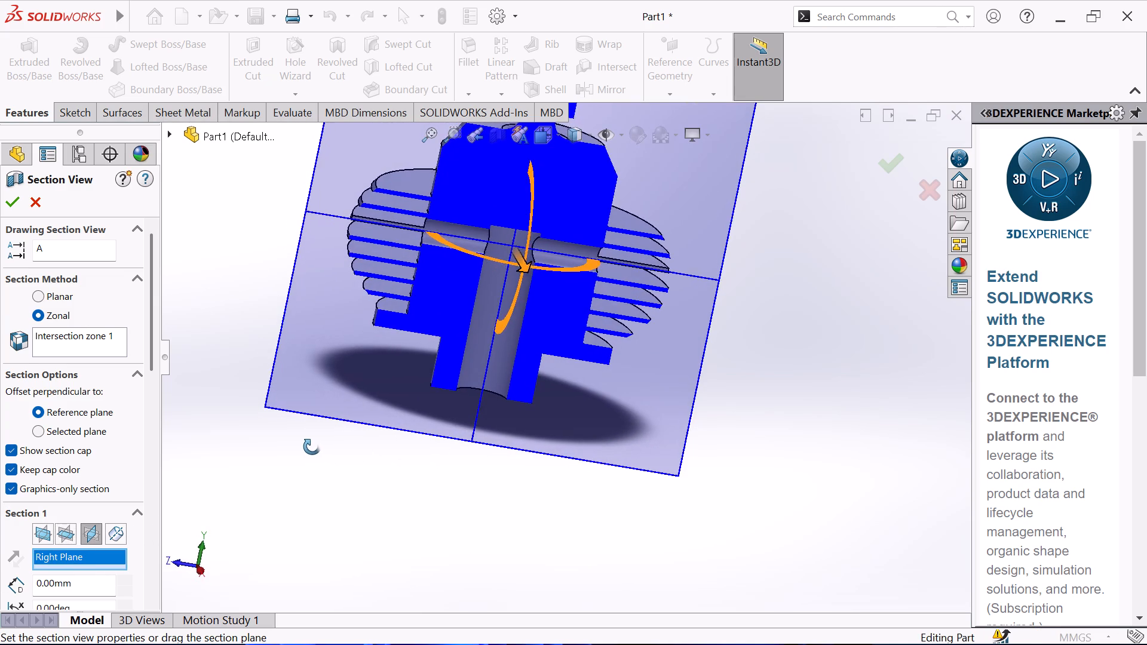
middle_drag(312, 447, 234, 466)
scroll(235, 466, up, 3)
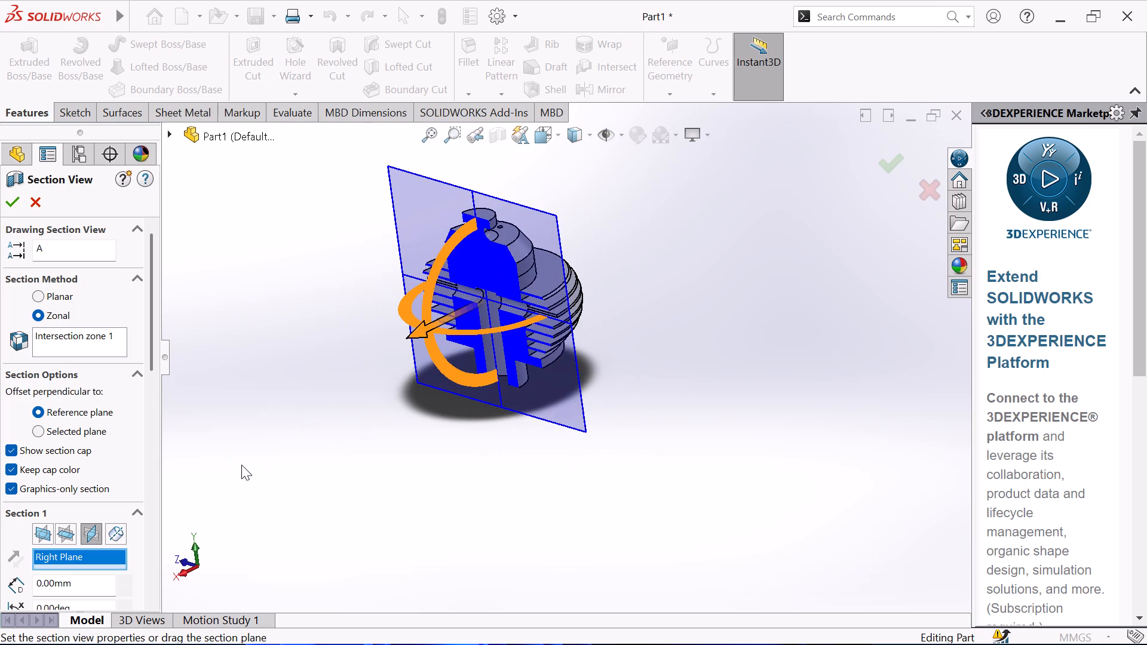
click(41, 205)
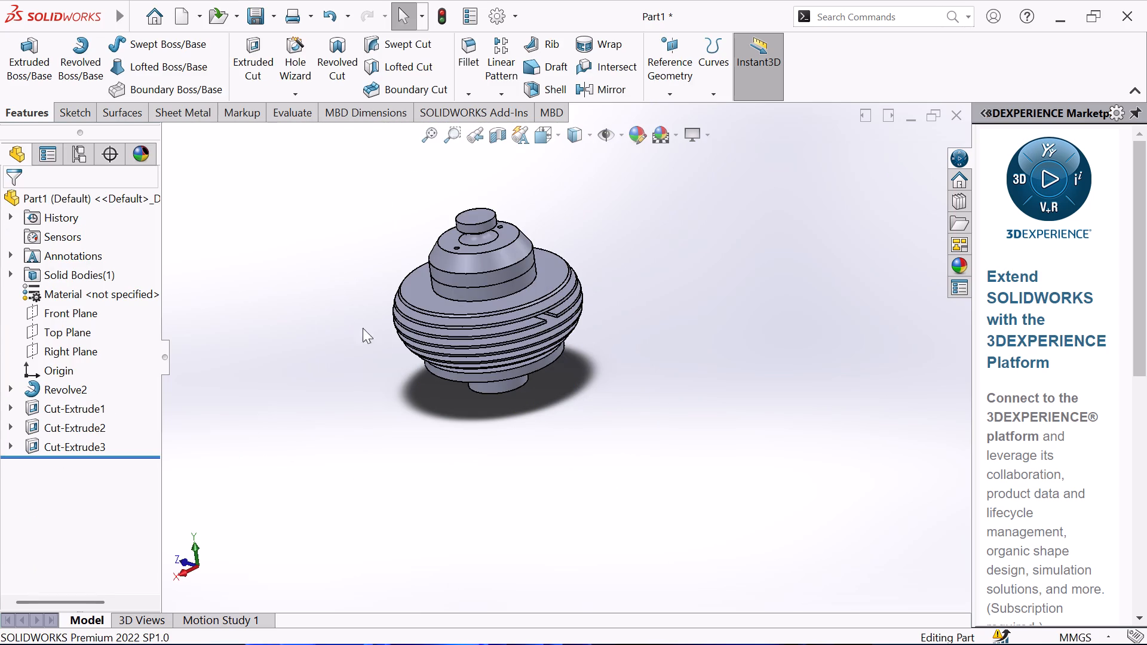
Inspect the outside of the part from several angles, including the cut fins, the underside and the upper face.
middle_drag(538, 435, 581, 361)
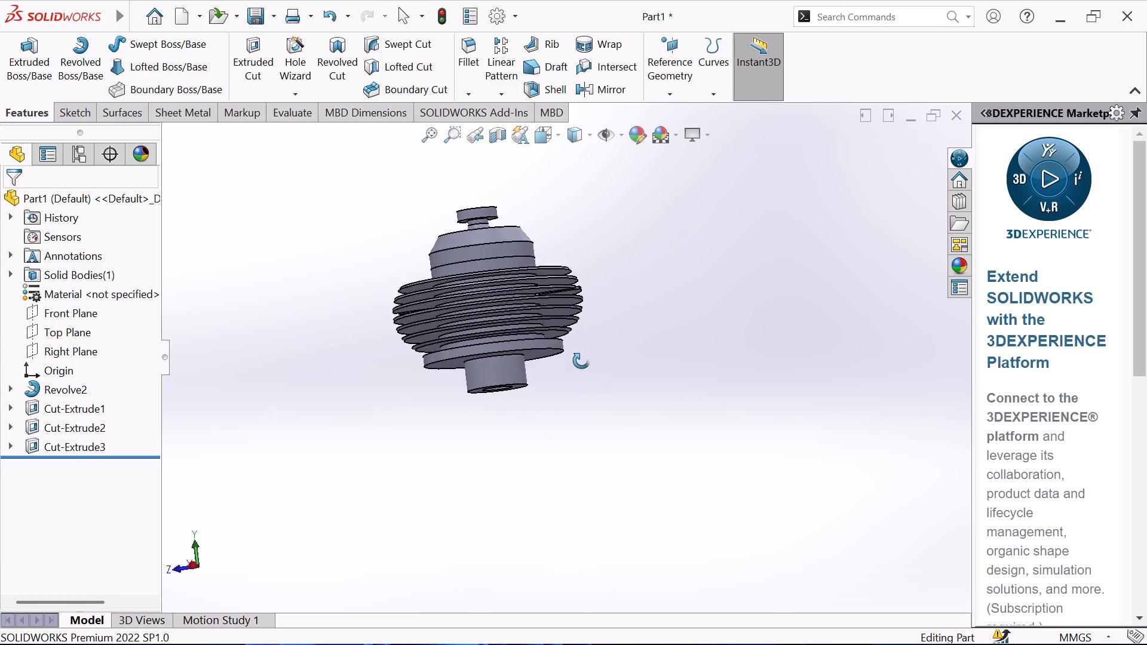
middle_drag(581, 361, 582, 365)
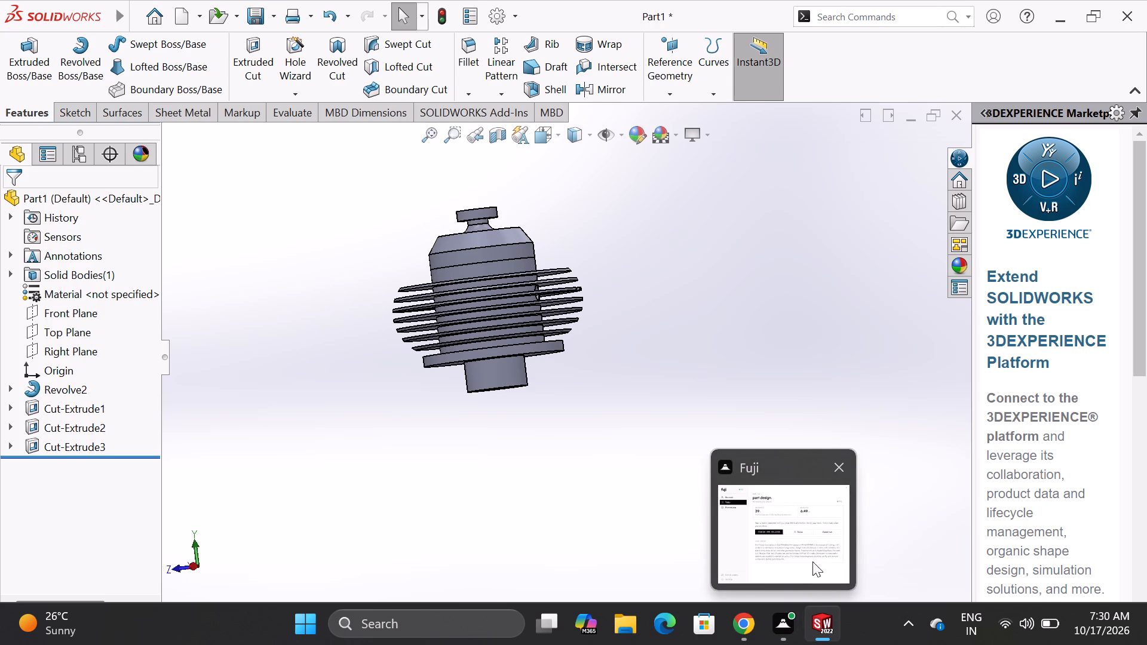
scroll(467, 342, up, 2)
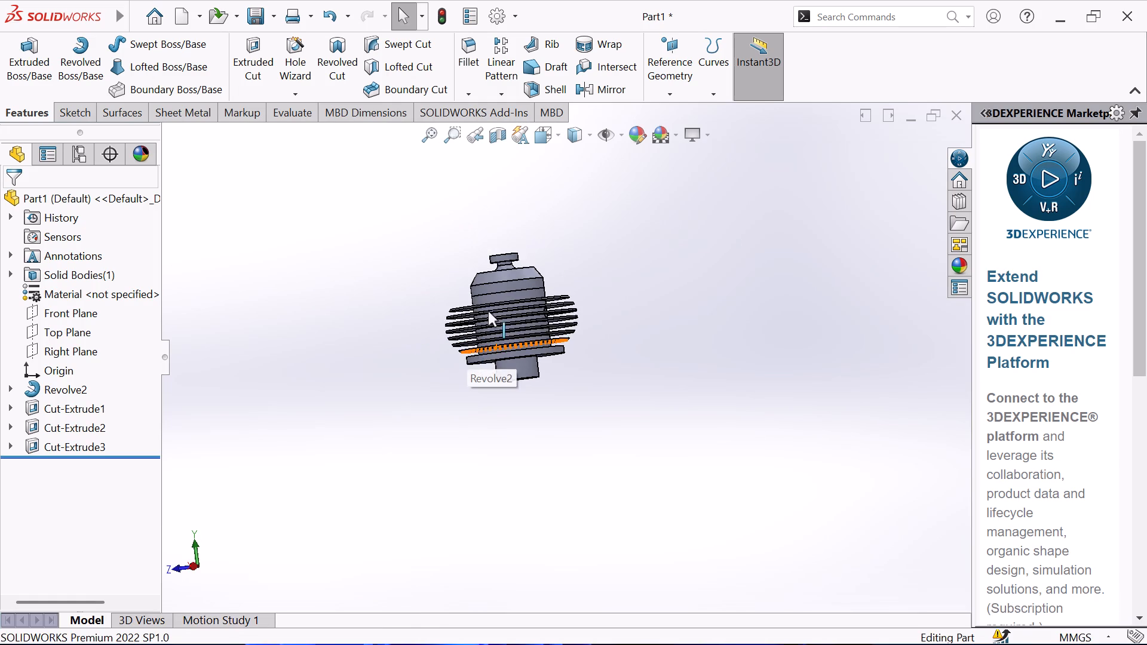
scroll(488, 311, down, 2)
middle_drag(533, 297, 509, 353)
scroll(623, 456, down, 1)
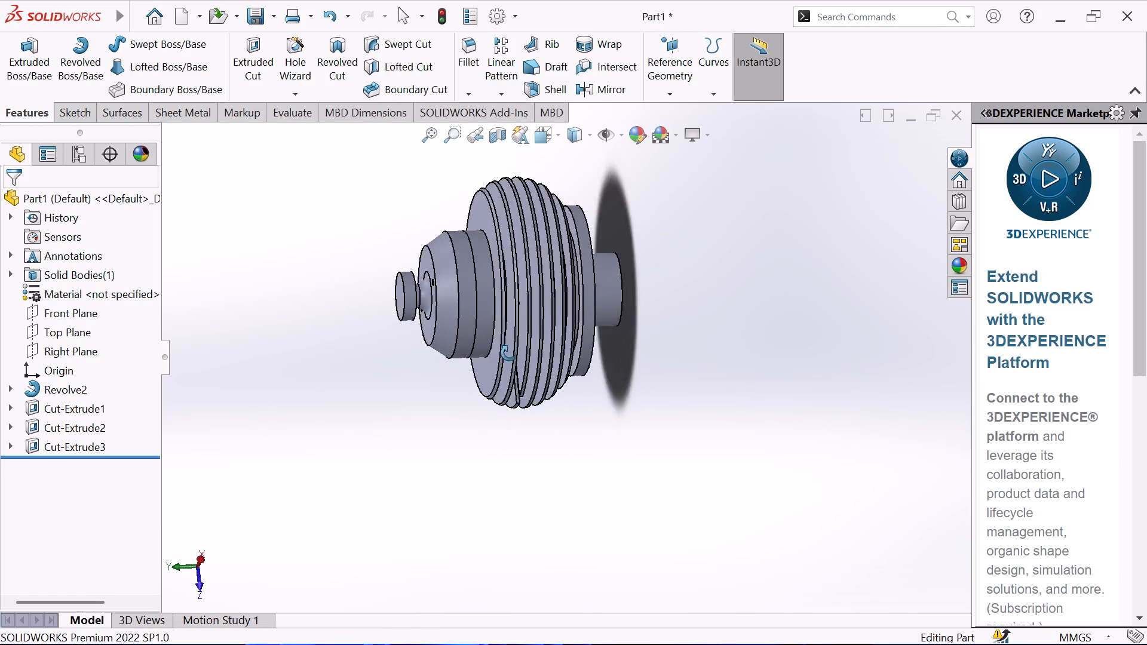
middle_drag(509, 353, 593, 190)
middle_drag(515, 474, 505, 264)
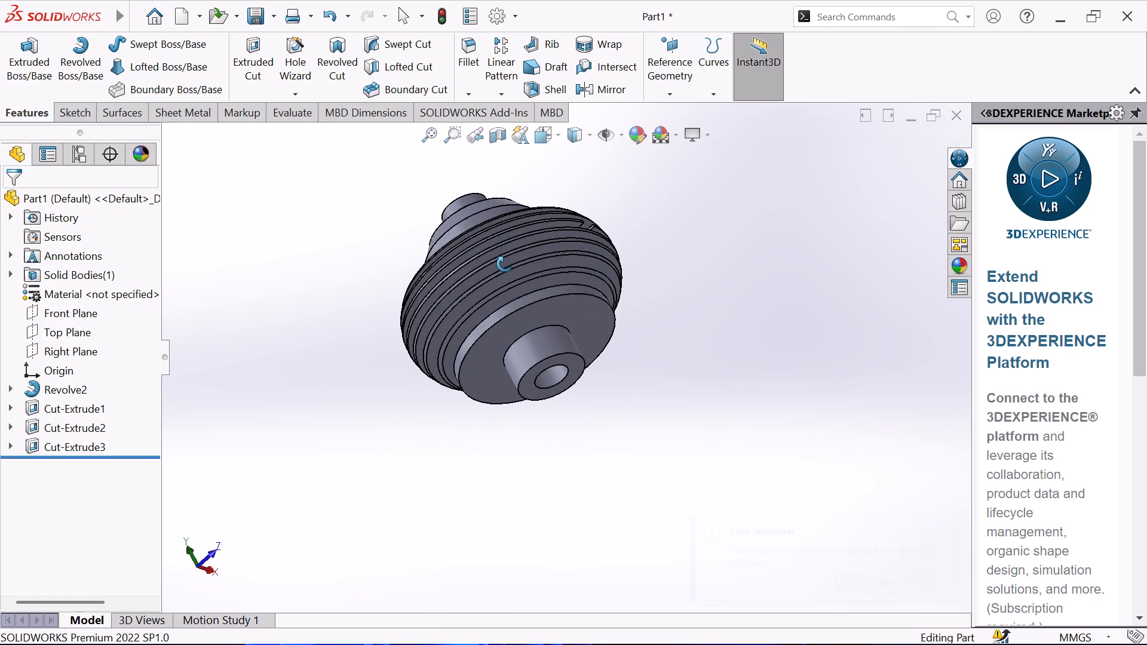
middle_drag(505, 264, 522, 294)
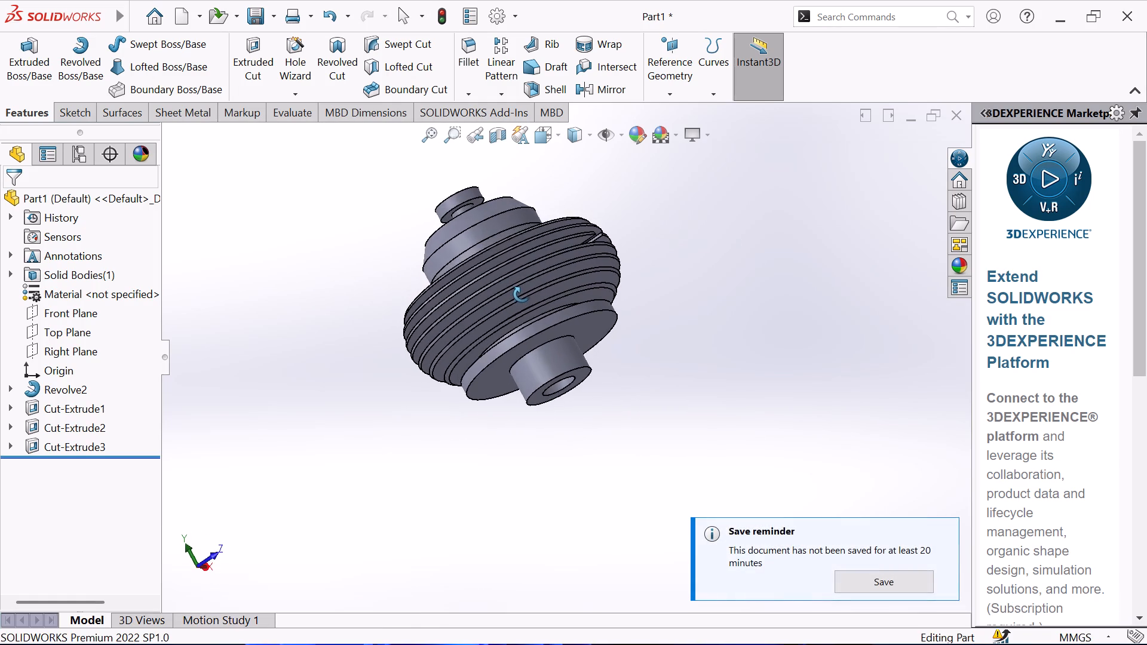
middle_drag(522, 294, 523, 301)
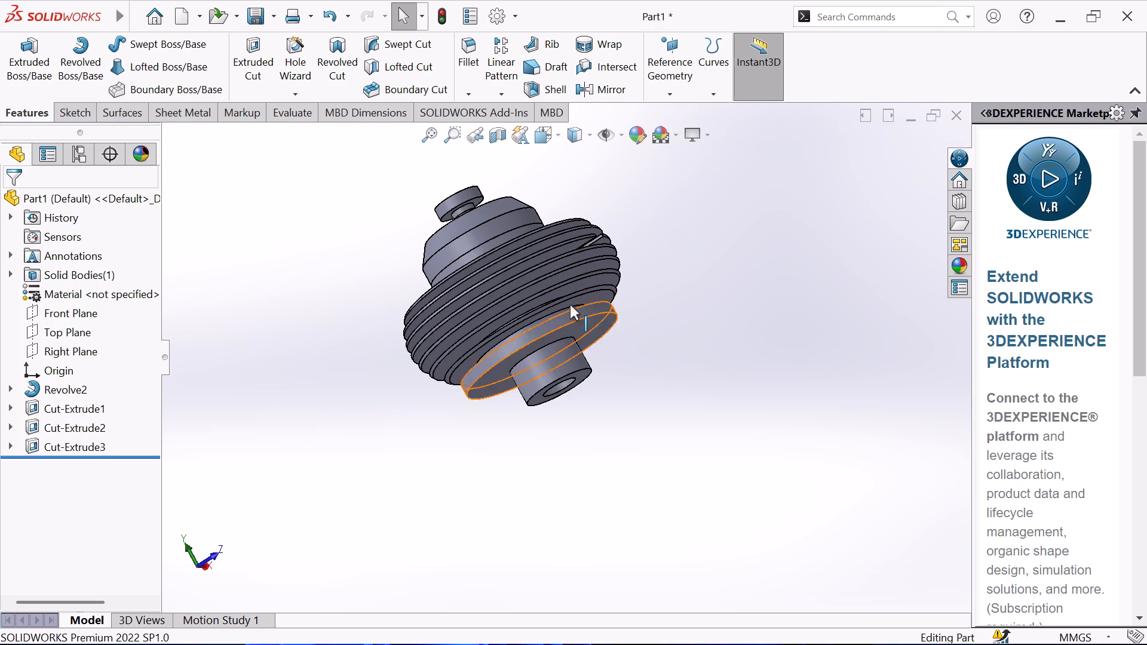
scroll(670, 217, down, 2)
middle_drag(661, 228, 669, 358)
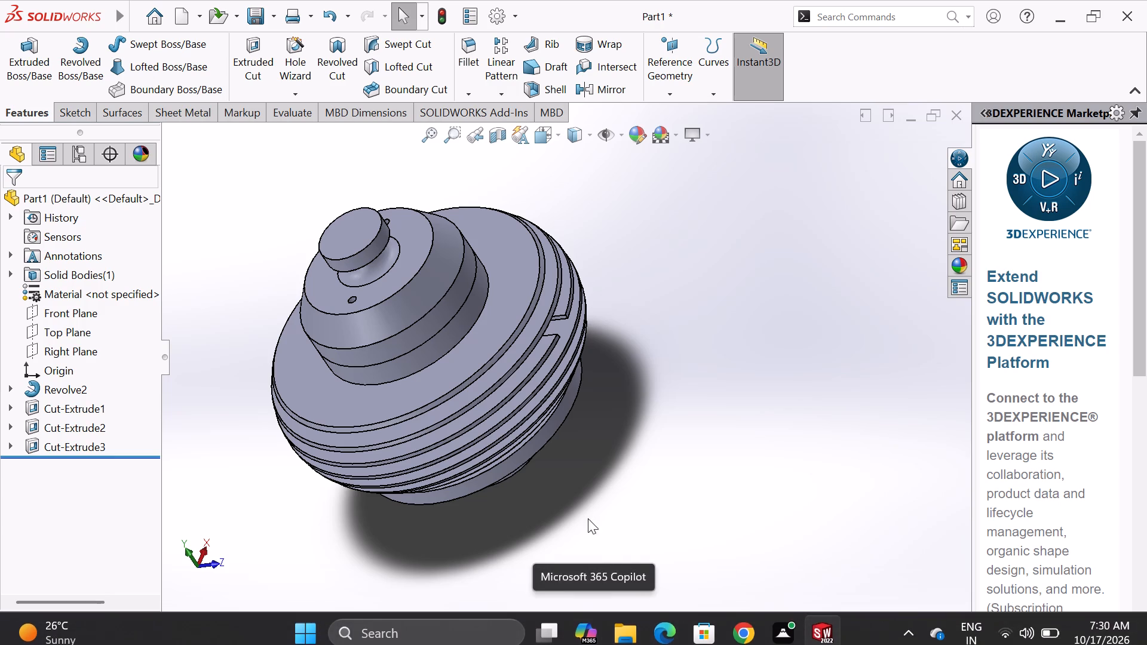
scroll(481, 438, up, 2)
middle_drag(387, 412, 444, 322)
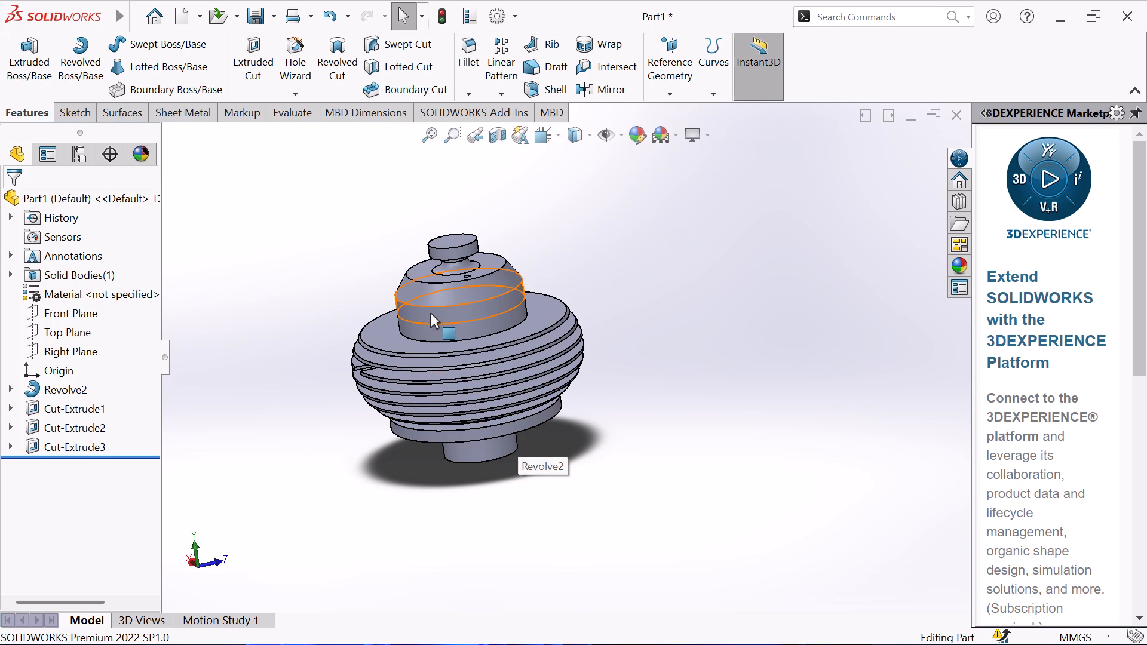
scroll(378, 317, up, 2)
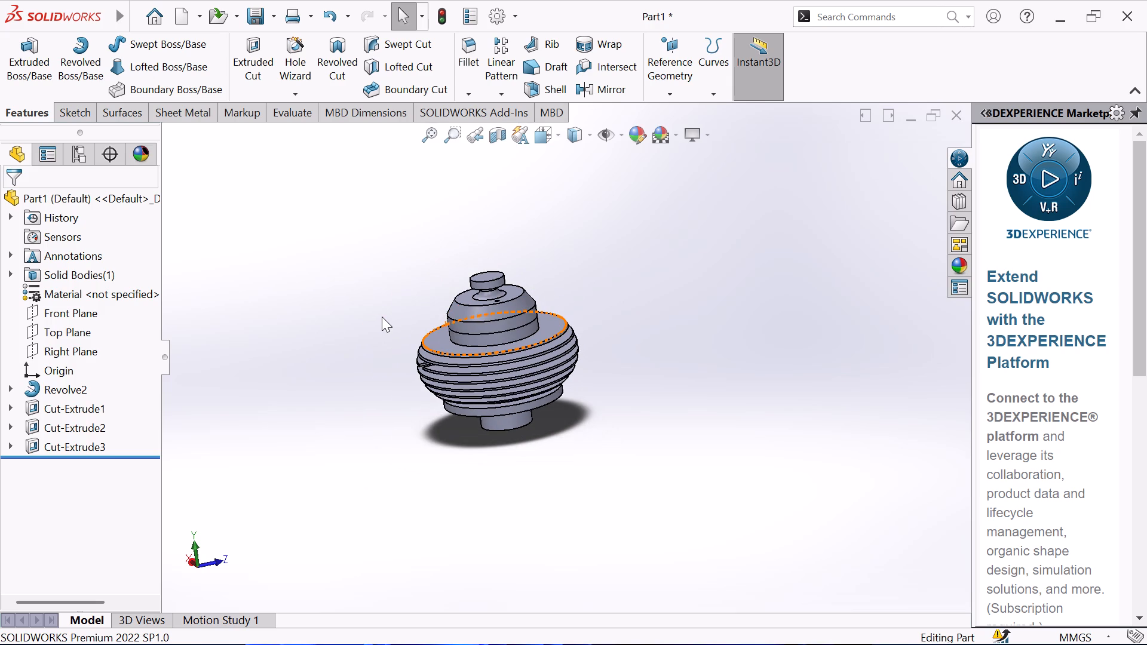
Inspect the outside of the part from several angles, including the fins, the upper face with its small holes and the underside.
middle_drag(382, 317, 444, 251)
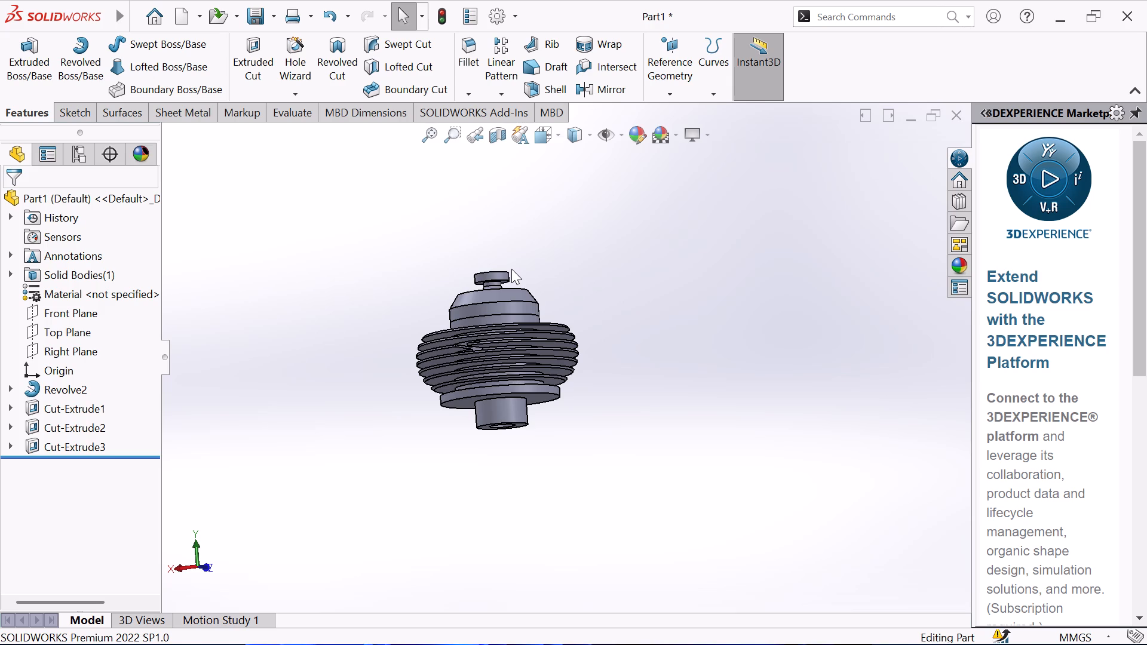
scroll(508, 275, down, 1)
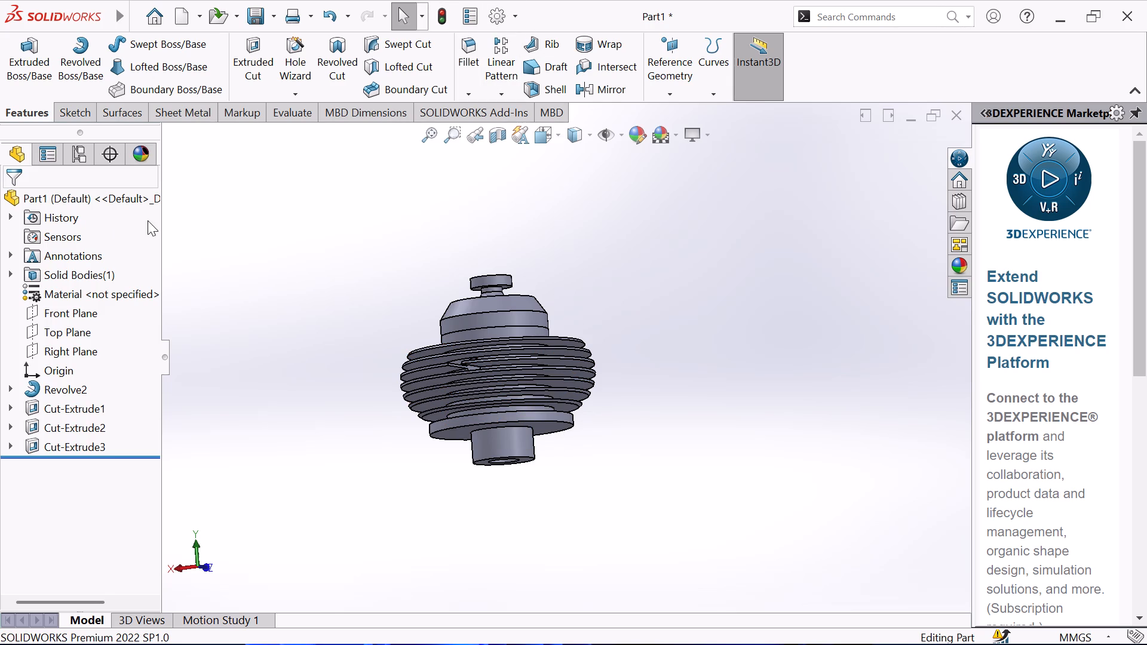
scroll(573, 278, up, 1)
middle_drag(544, 272, 526, 337)
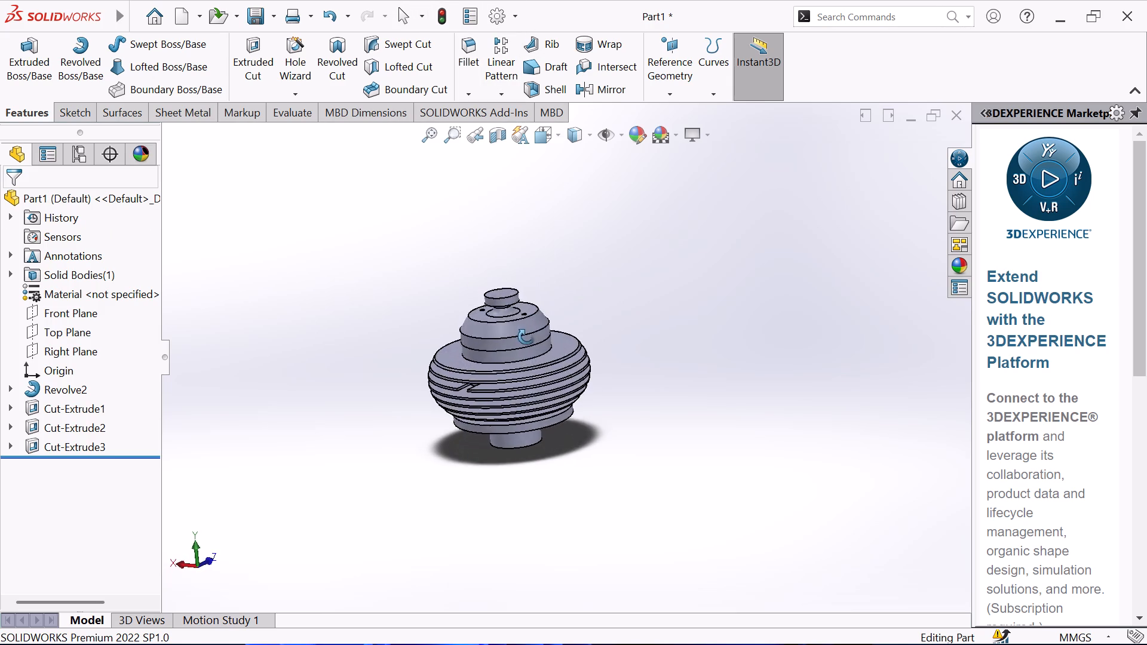
middle_drag(526, 337, 562, 313)
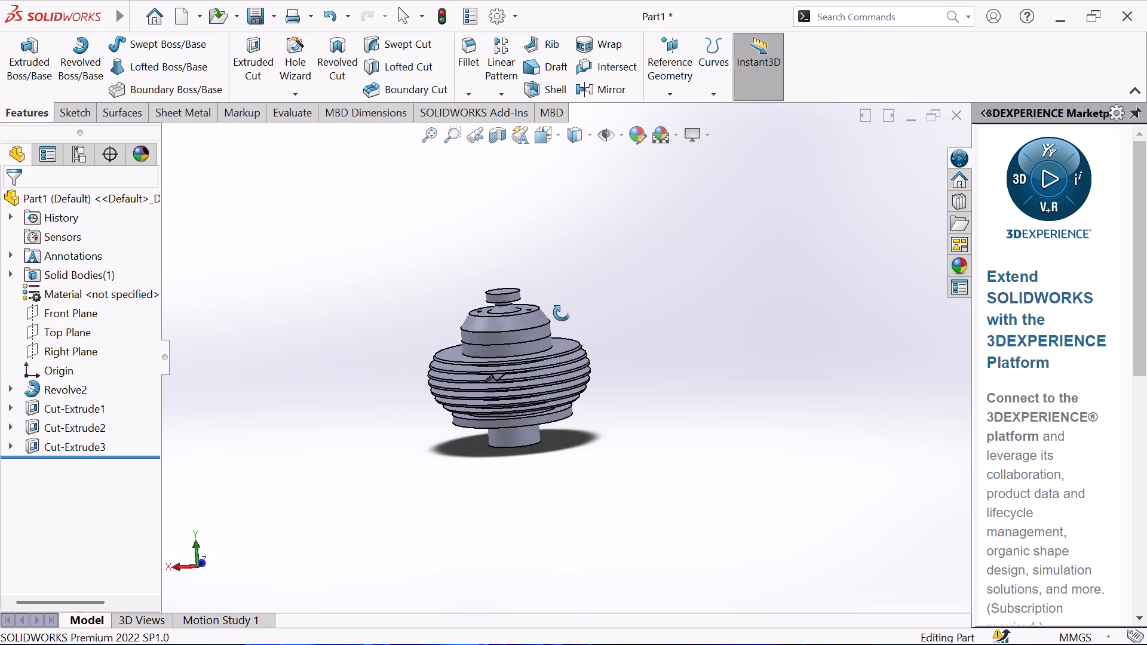
middle_drag(562, 313, 551, 389)
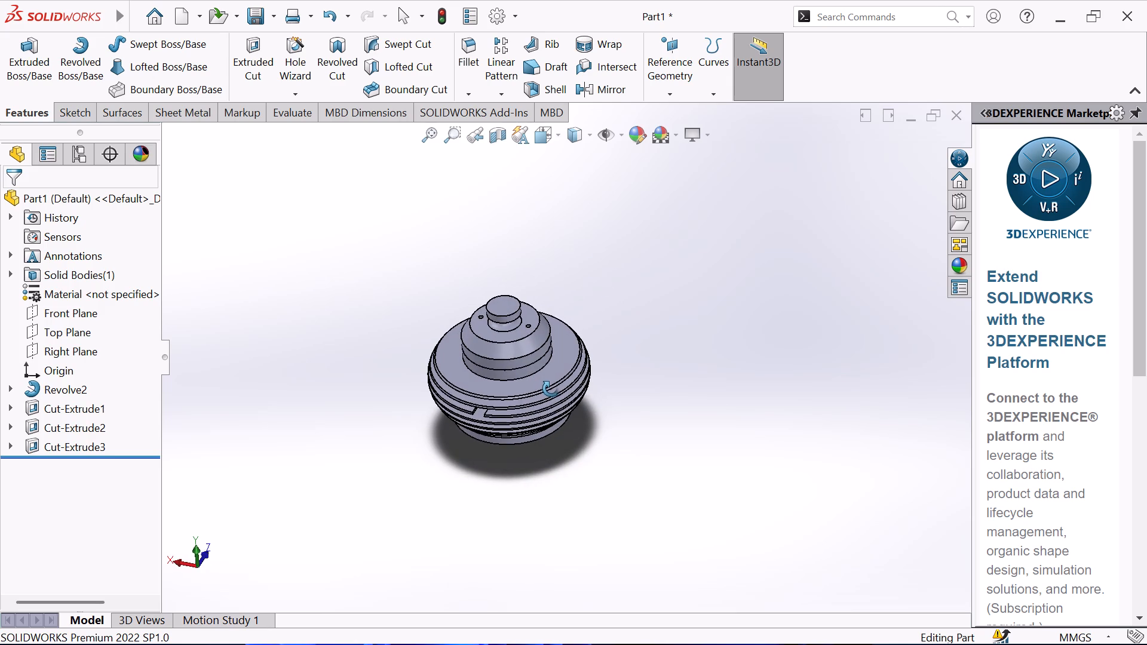
middle_drag(551, 389, 551, 364)
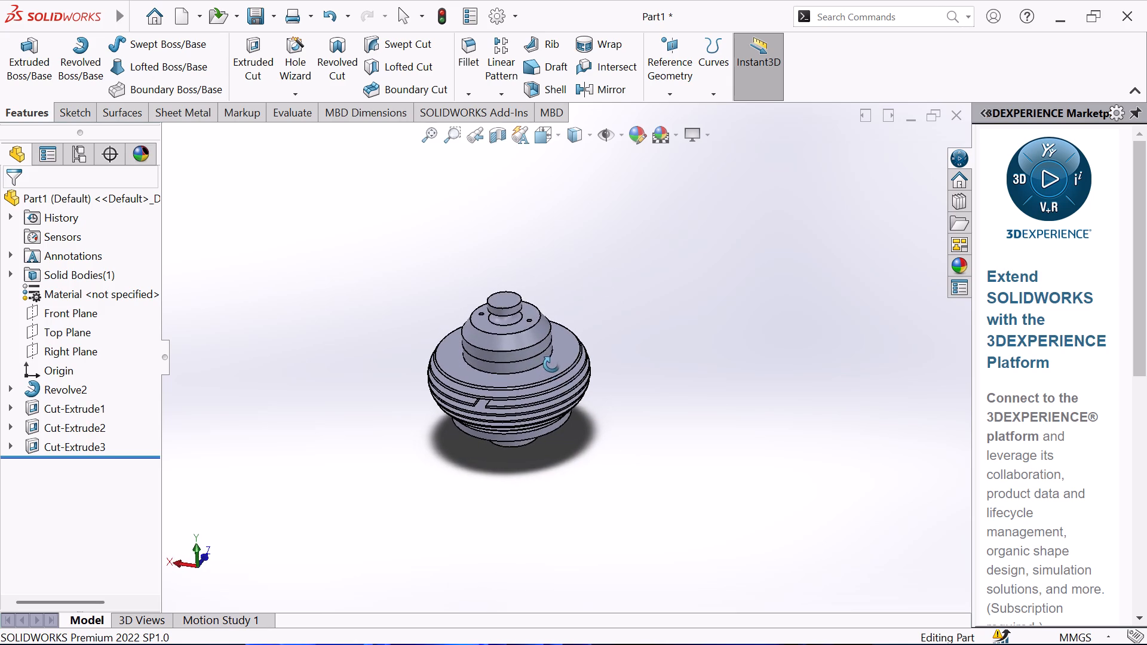
middle_drag(551, 364, 614, 260)
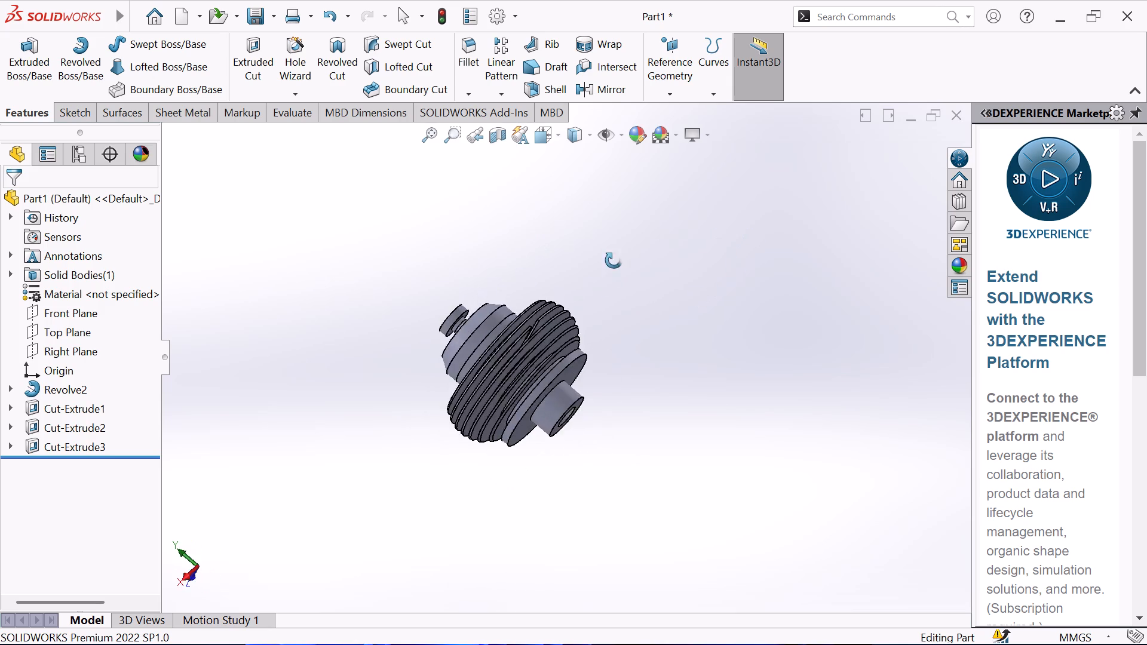
middle_drag(614, 260, 579, 238)
middle_click(457, 161)
middle_drag(498, 266, 485, 253)
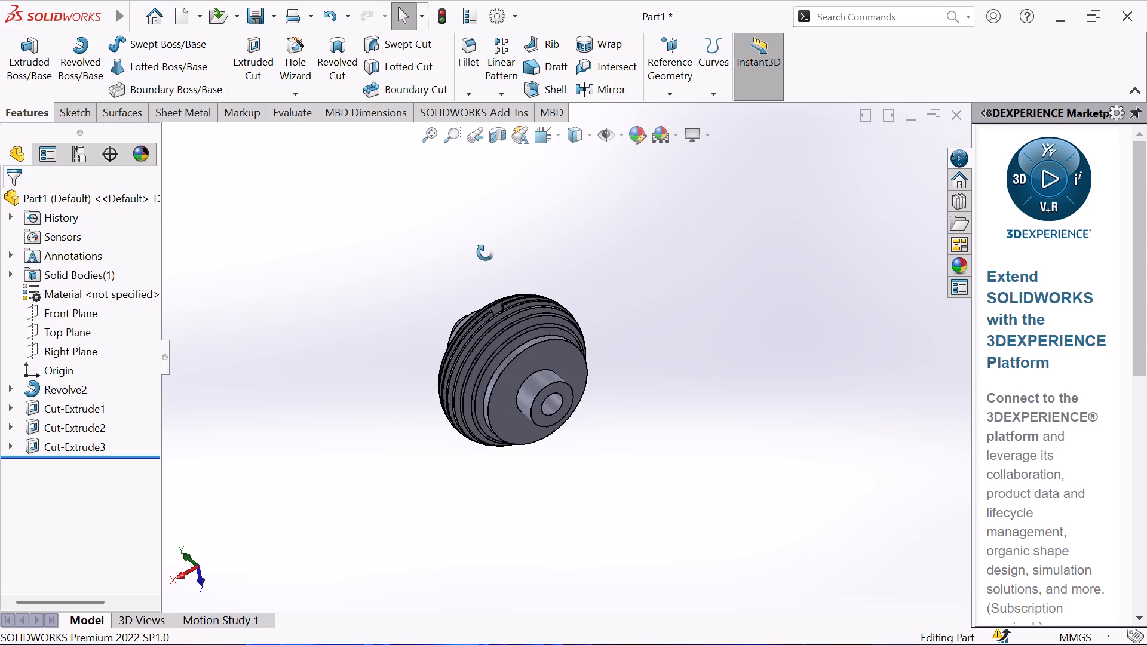
middle_drag(485, 253, 433, 180)
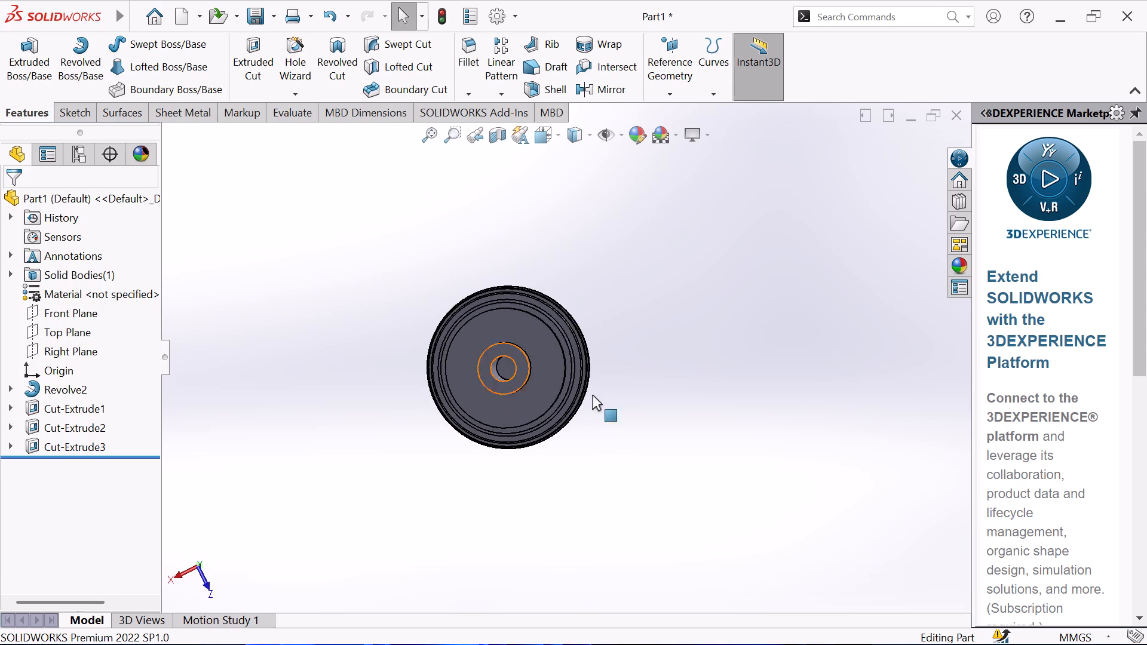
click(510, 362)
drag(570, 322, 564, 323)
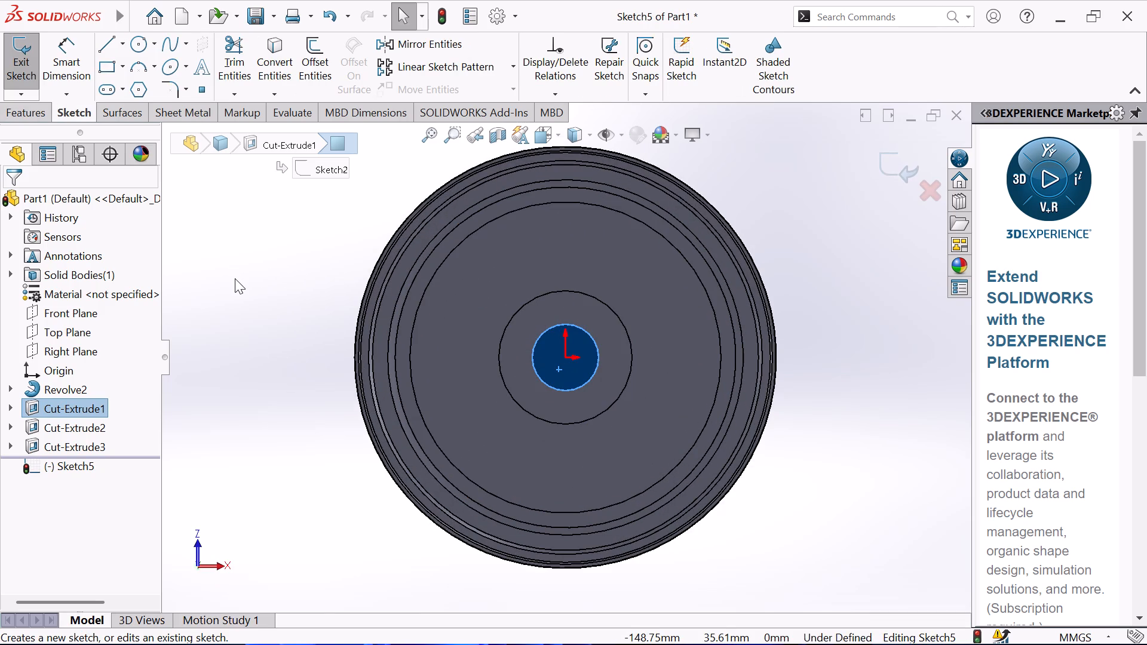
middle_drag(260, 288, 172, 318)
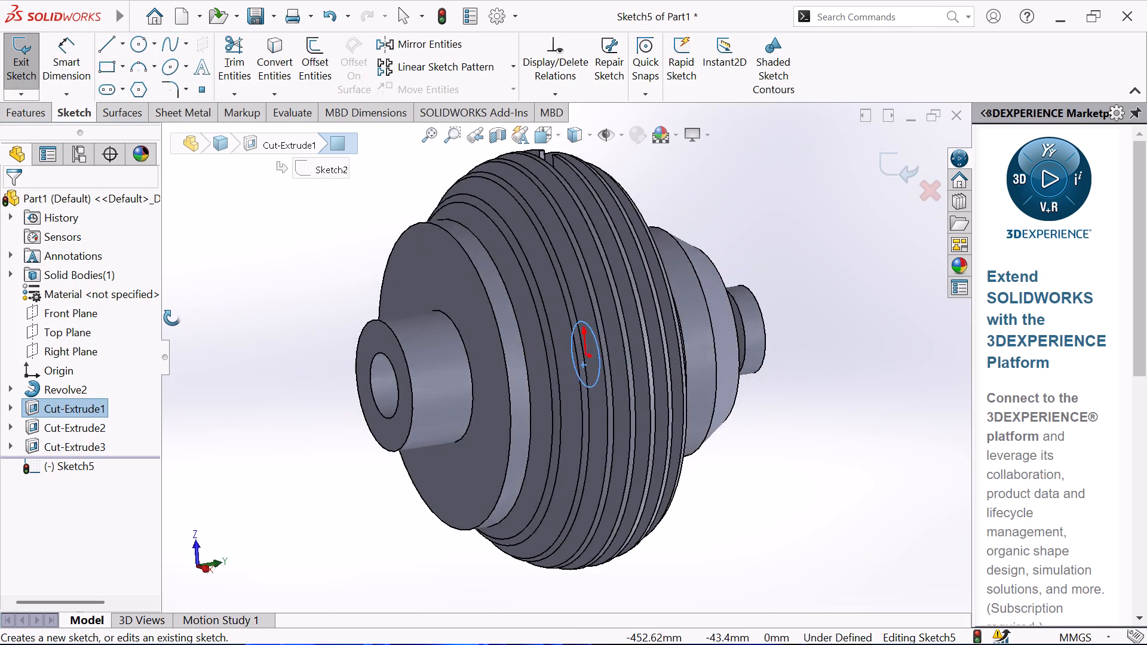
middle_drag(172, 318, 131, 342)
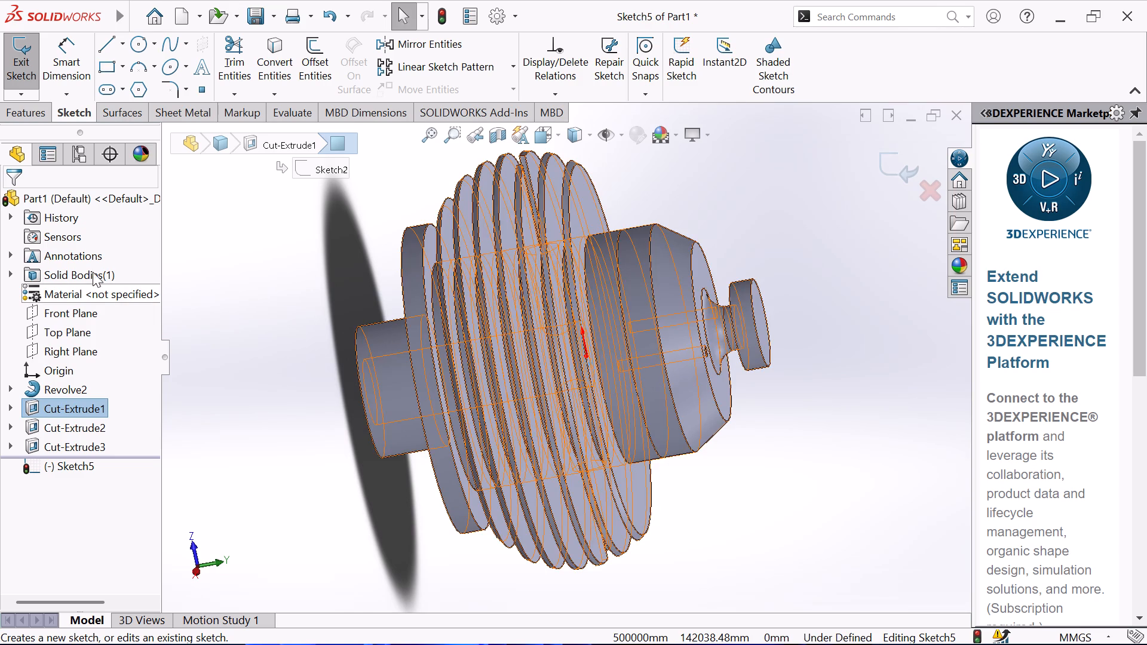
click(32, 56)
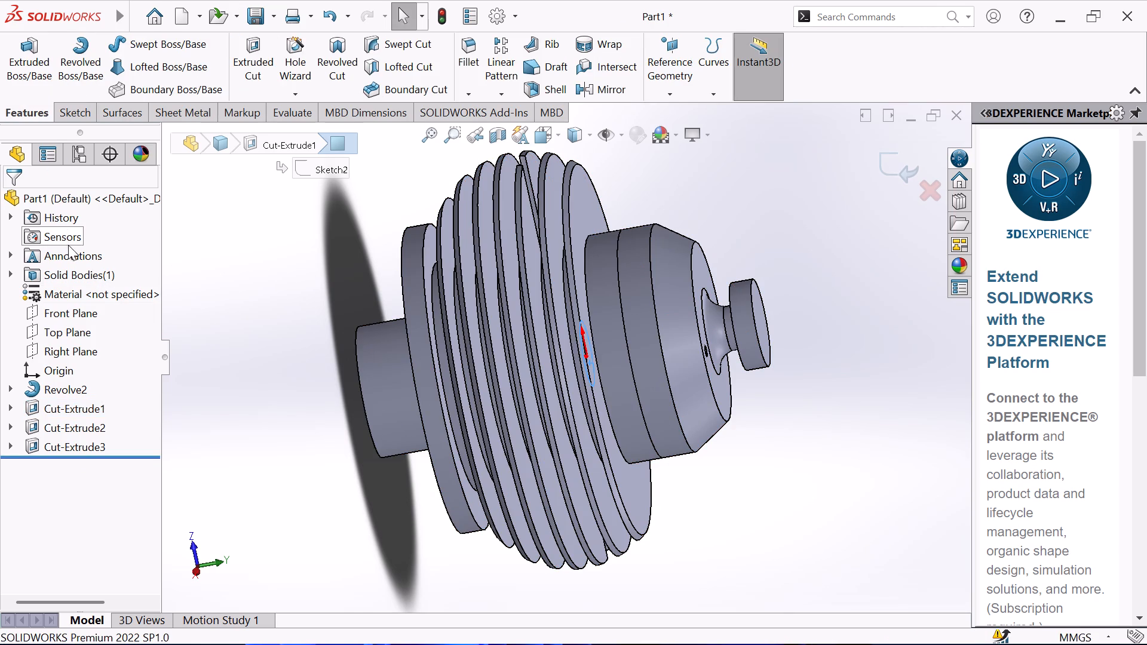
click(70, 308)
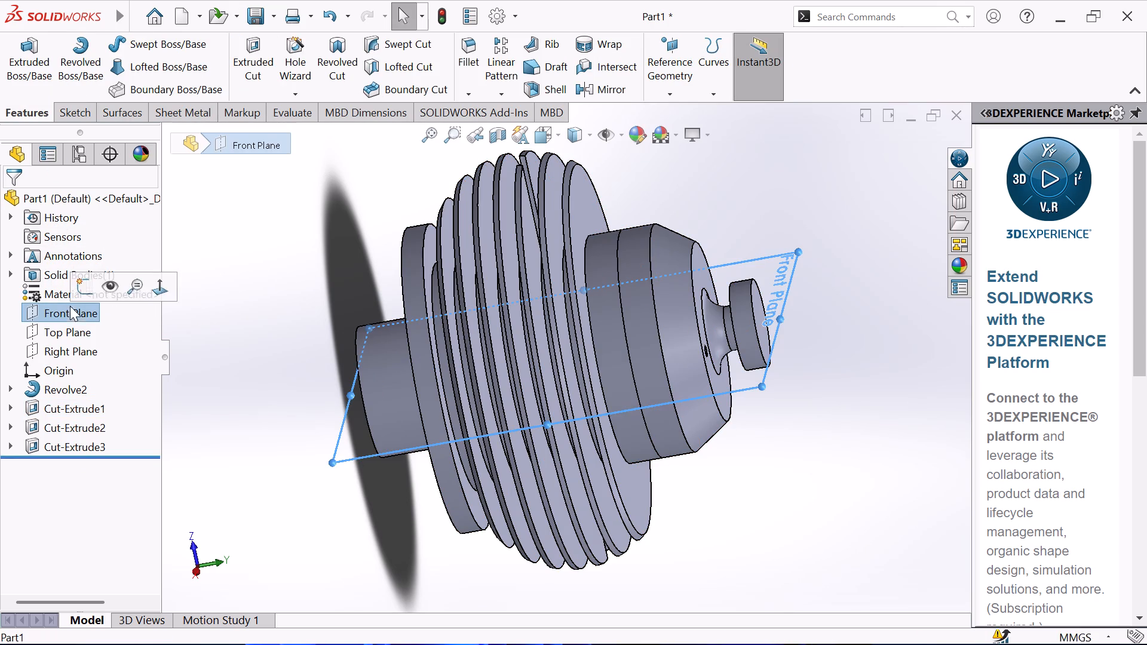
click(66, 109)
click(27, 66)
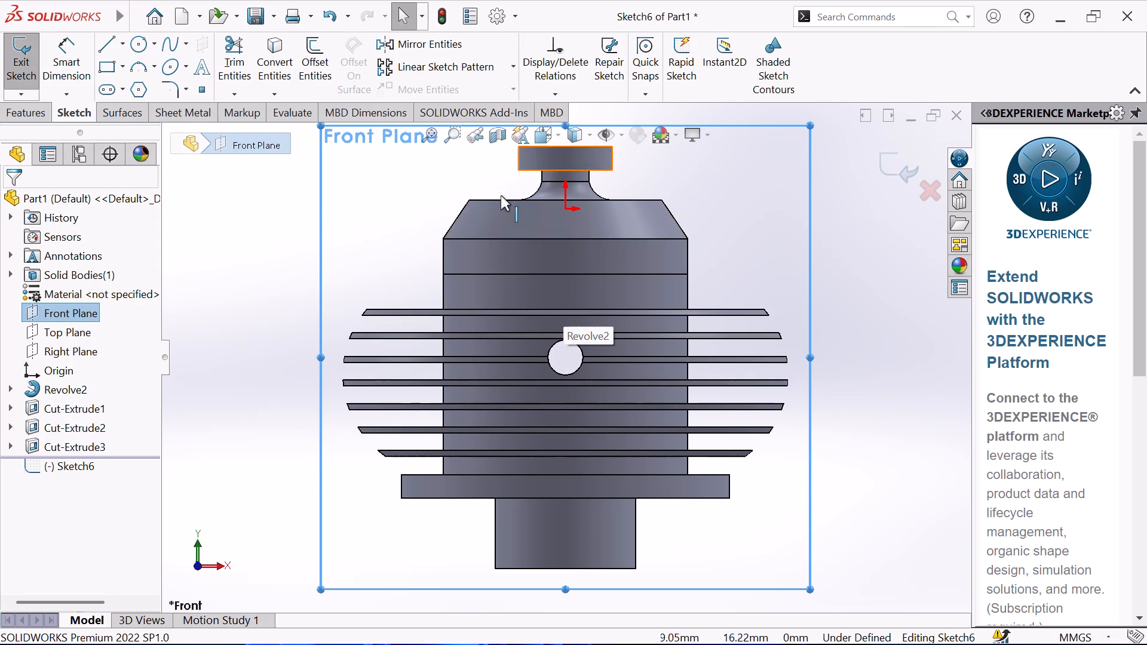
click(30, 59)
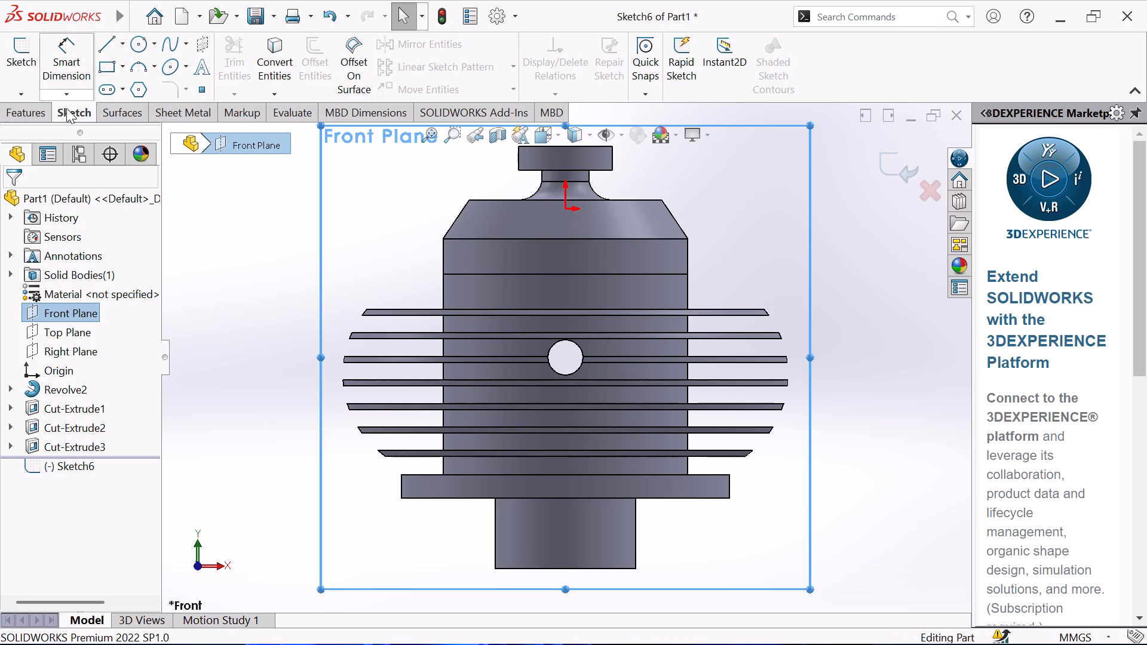
Open the revolved body's profile sketch, Sketch1, and examine its dimensions and fin outline without editing it.
scroll(331, 242, up, 2)
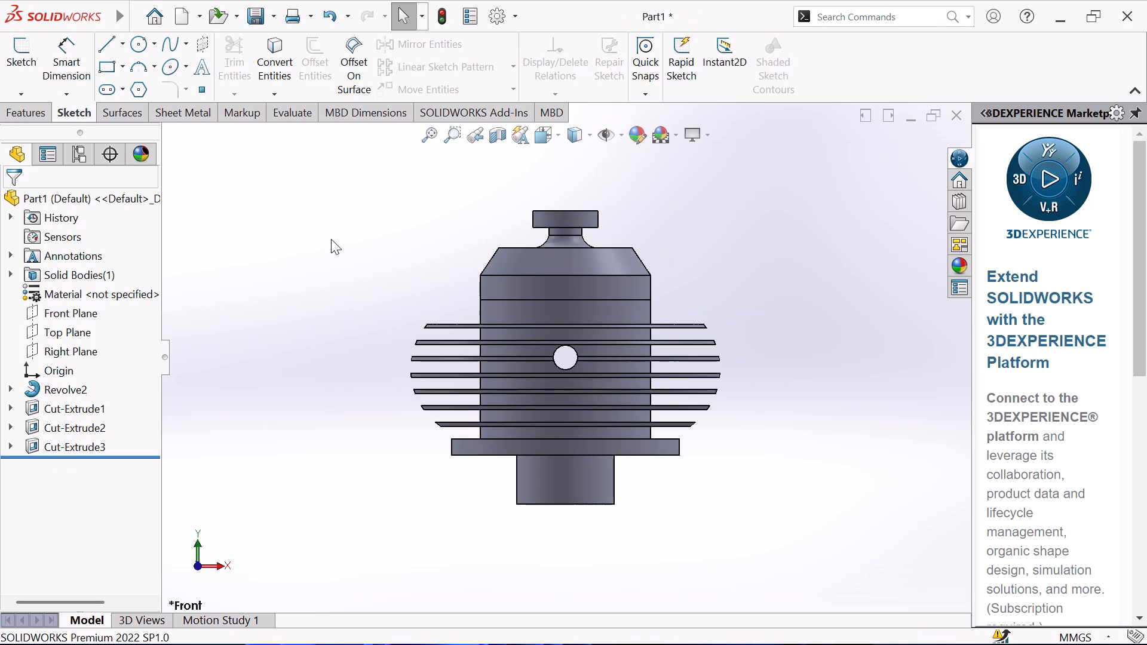
middle_drag(331, 239, 336, 239)
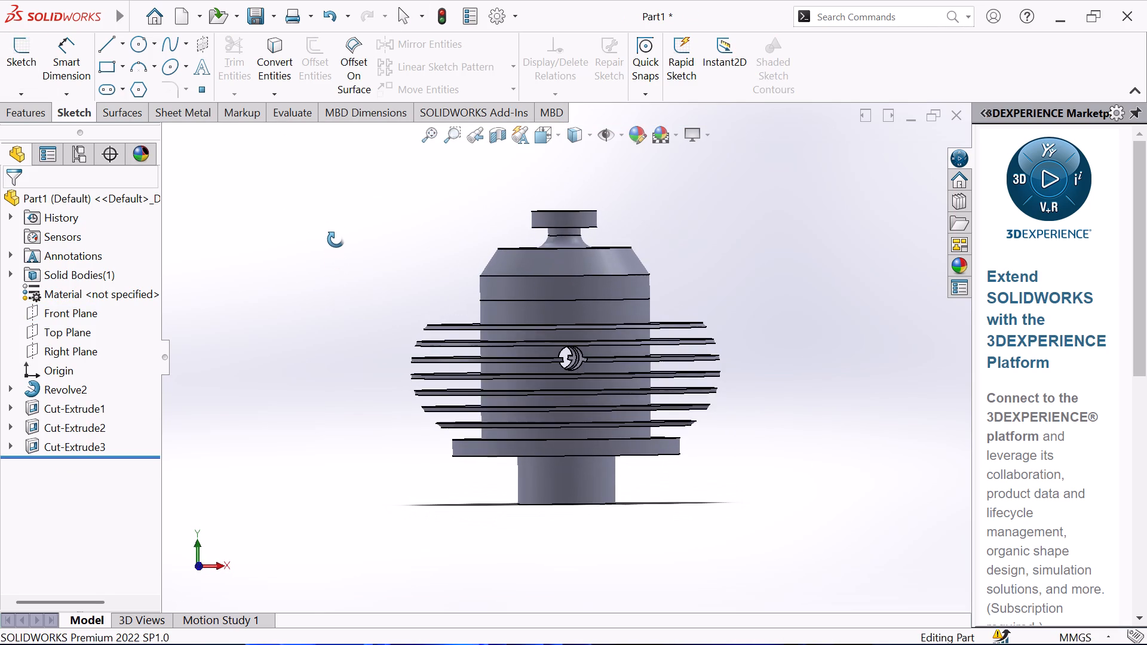
middle_drag(336, 239, 336, 232)
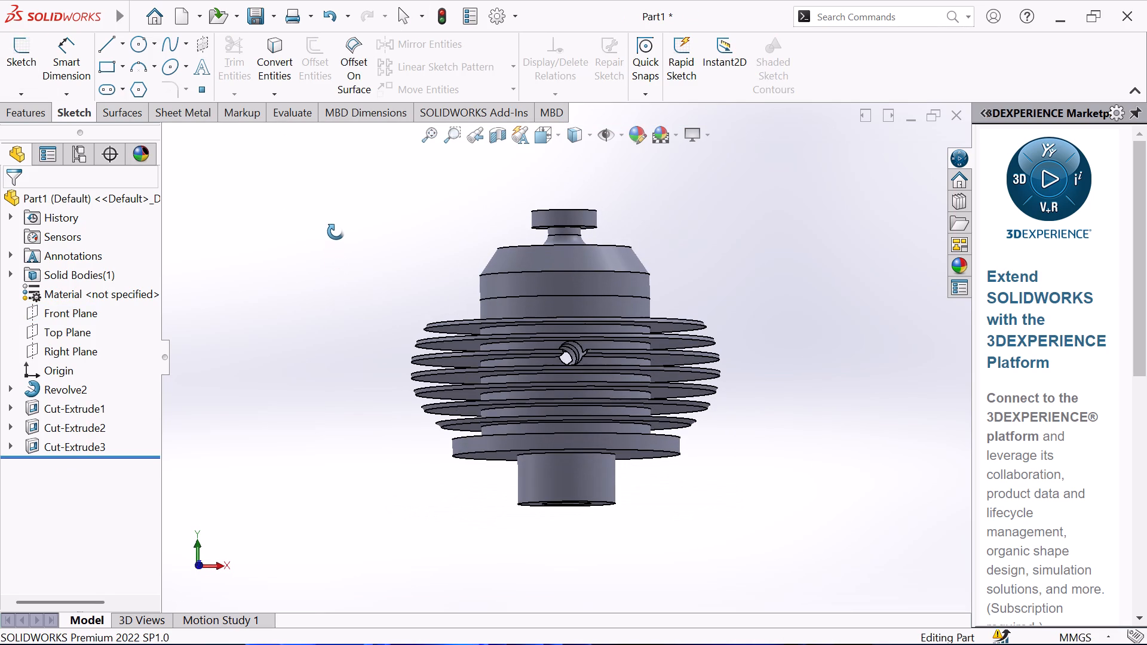
middle_drag(336, 232, 336, 231)
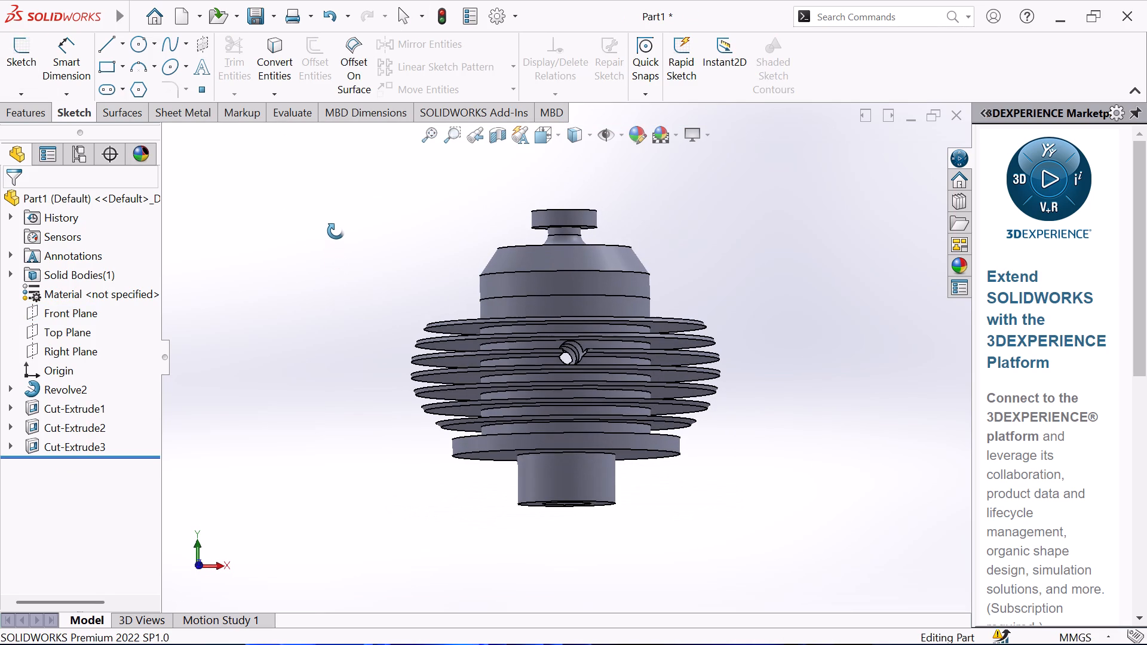
middle_drag(336, 231, 331, 231)
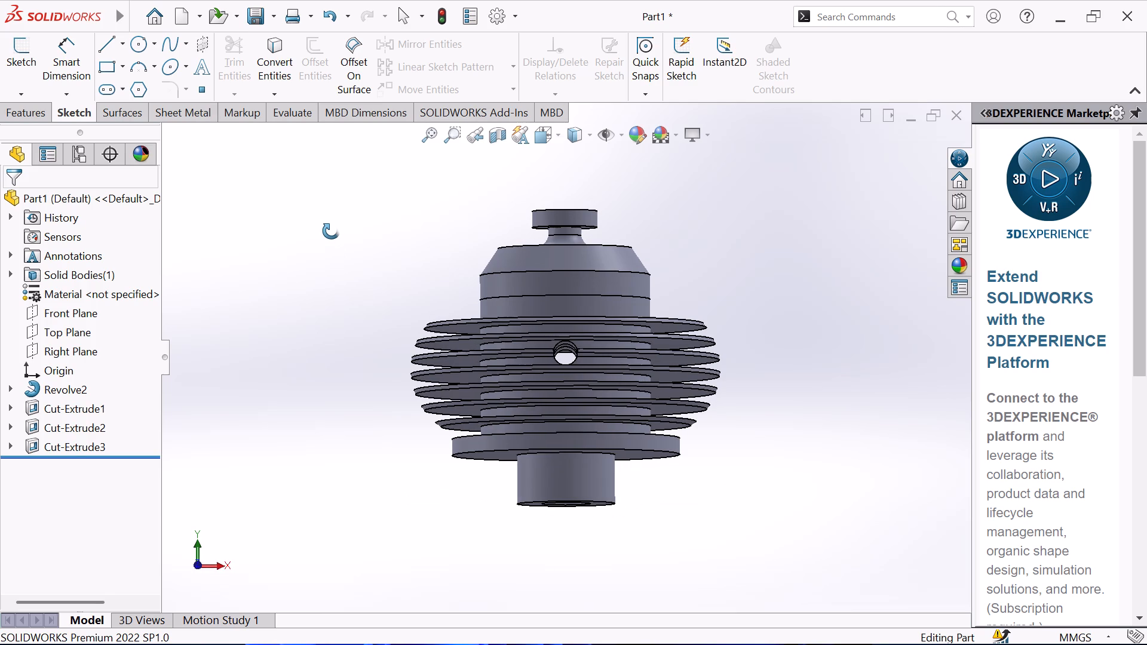
middle_drag(331, 231, 326, 248)
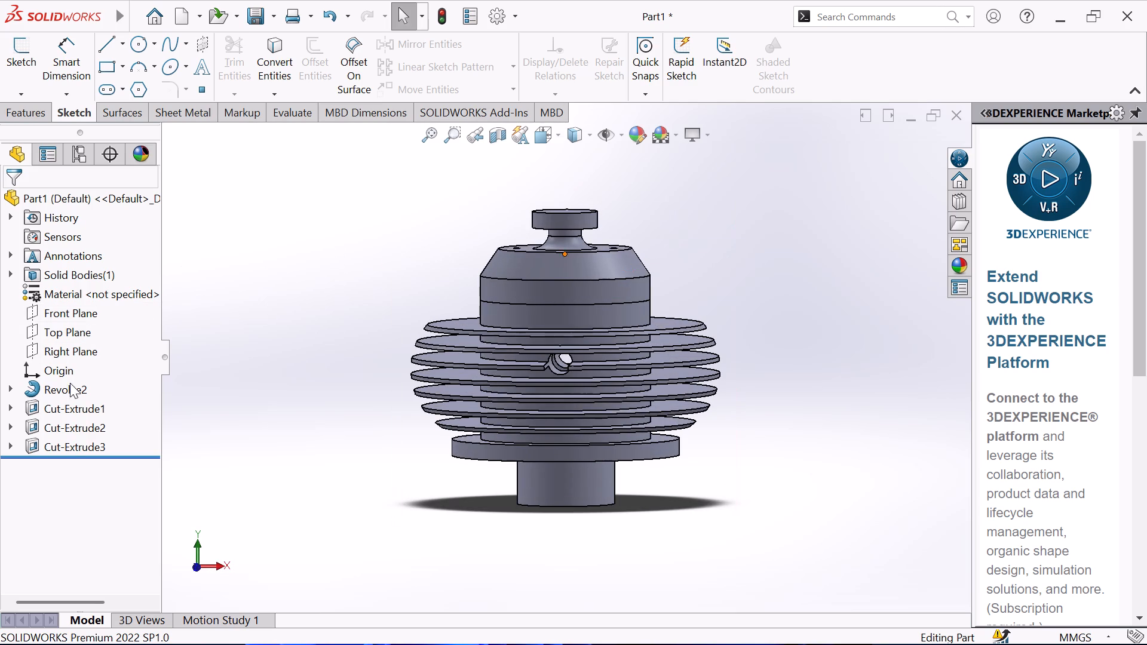
click(5, 382)
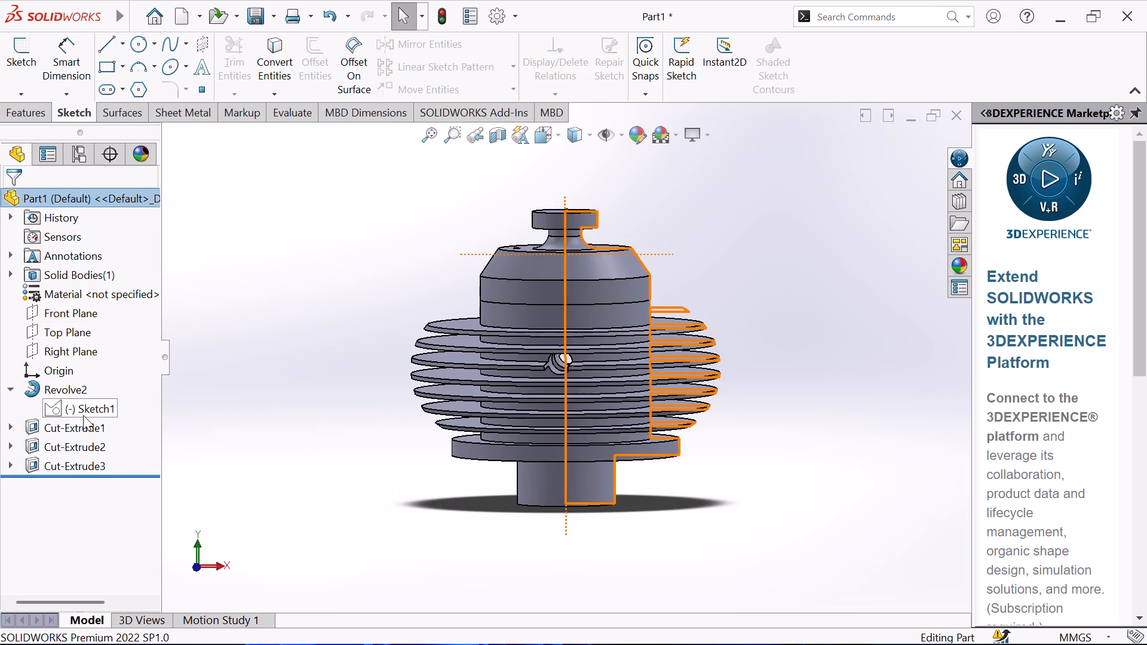
click(85, 415)
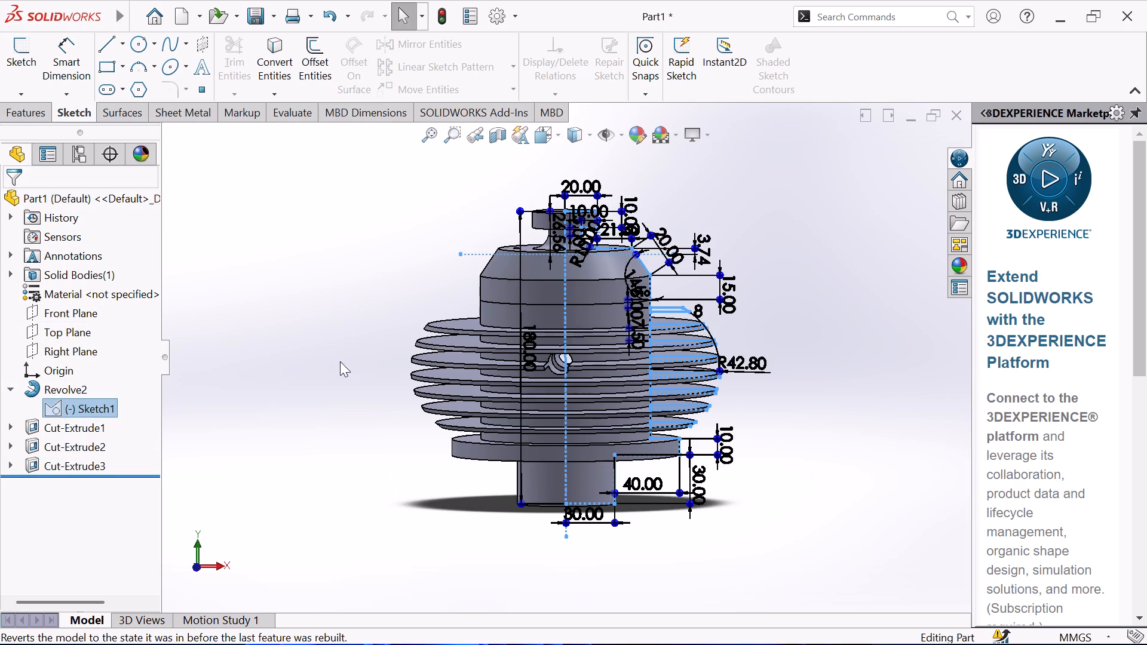
middle_drag(398, 262, 390, 239)
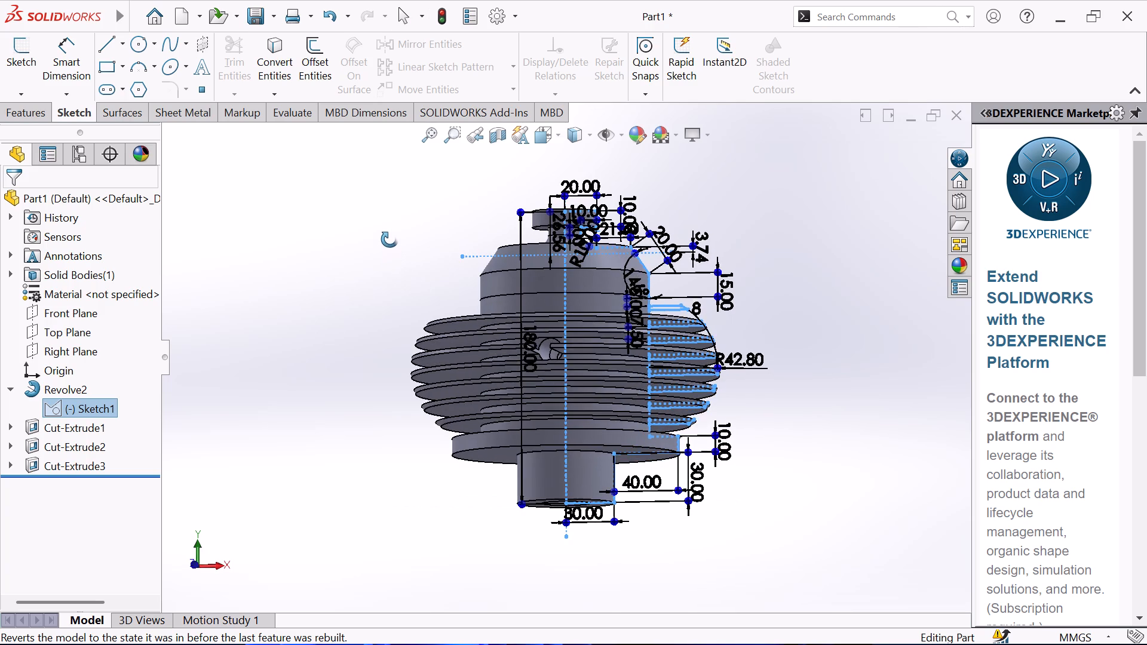
middle_drag(390, 239, 387, 262)
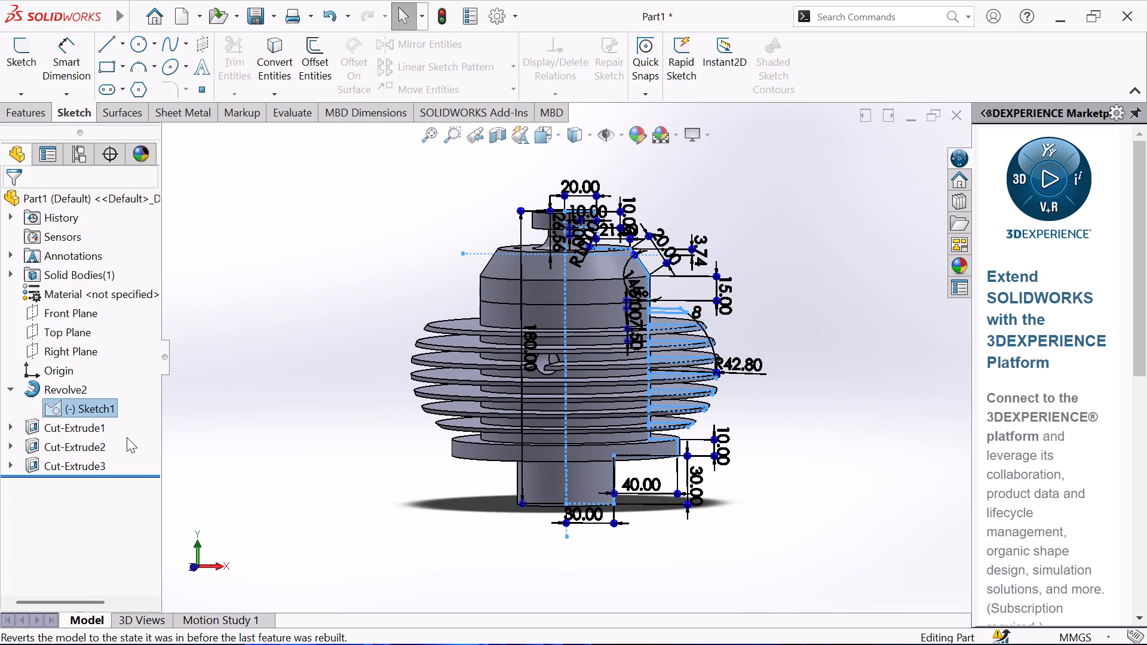
click(89, 410)
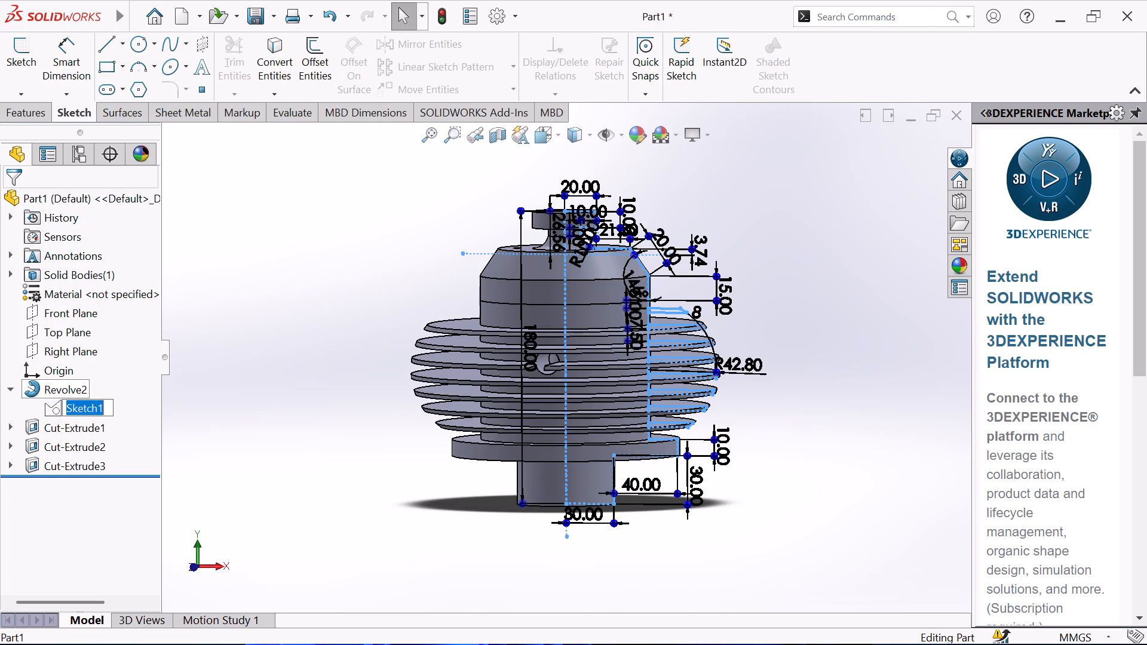
click(42, 411)
click(48, 407)
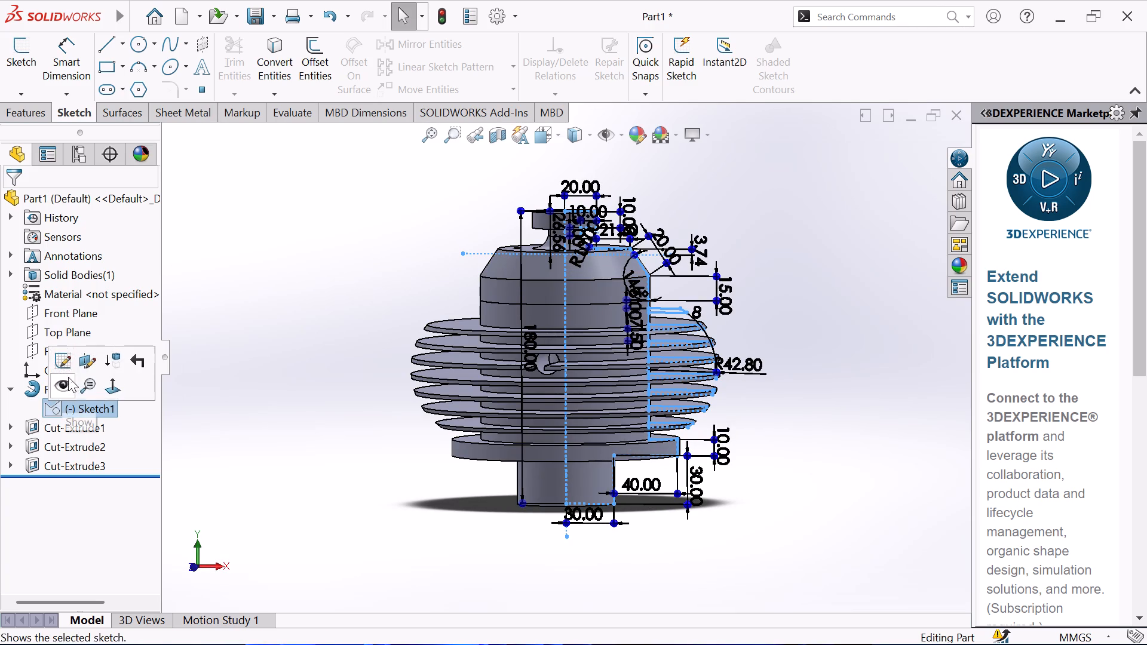
click(68, 363)
scroll(506, 476, up, 1)
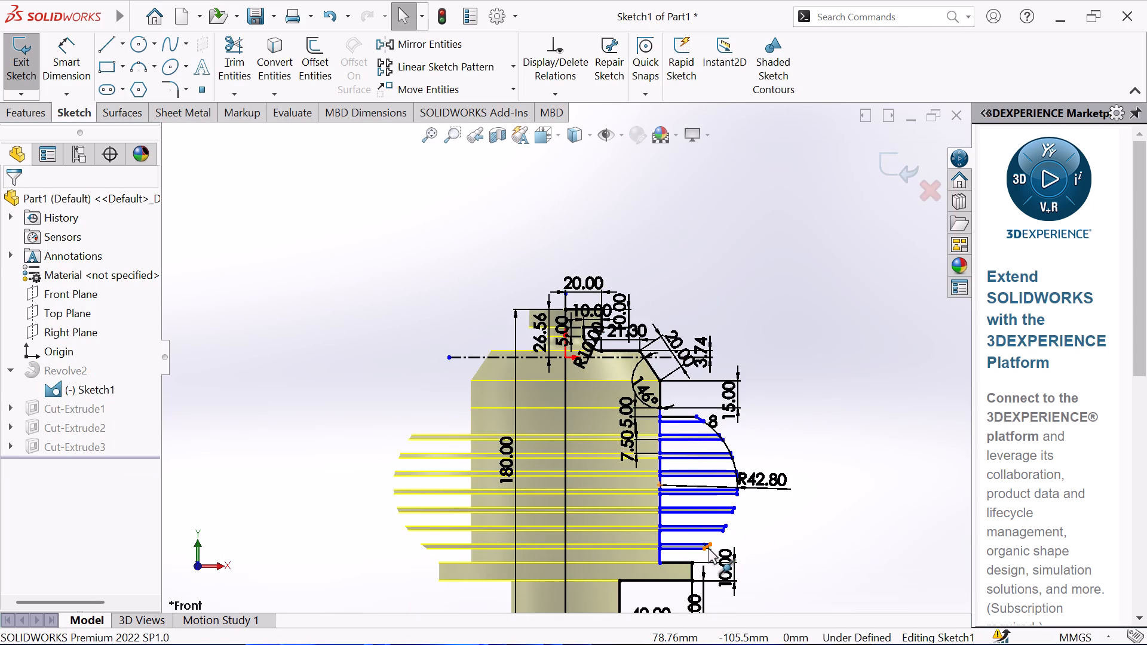
click(13, 61)
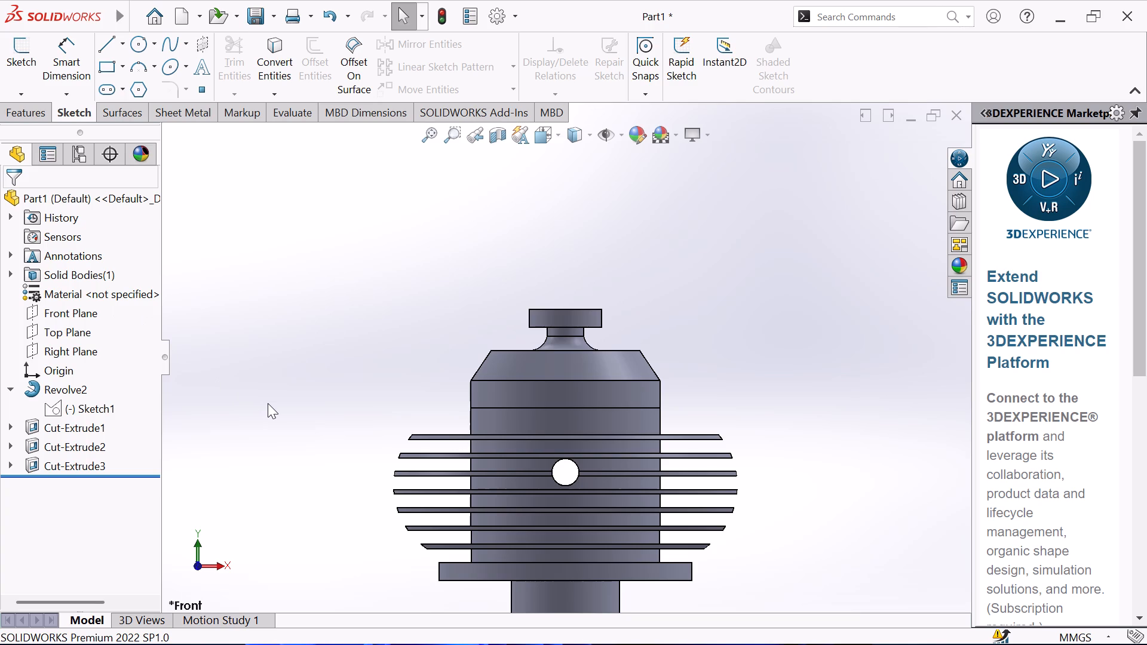
Inspect the whole part from the front, the underside with its bottom hole, and the upper face with its two small holes.
scroll(280, 400, up, 2)
middle_drag(286, 395, 292, 434)
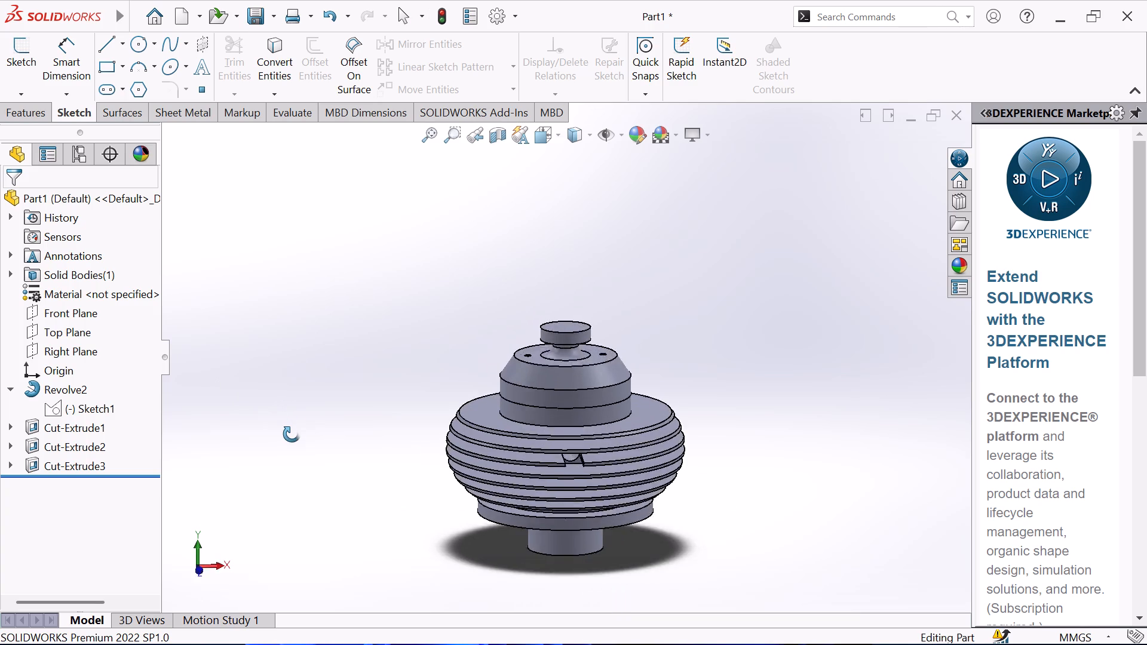
middle_drag(292, 434, 287, 391)
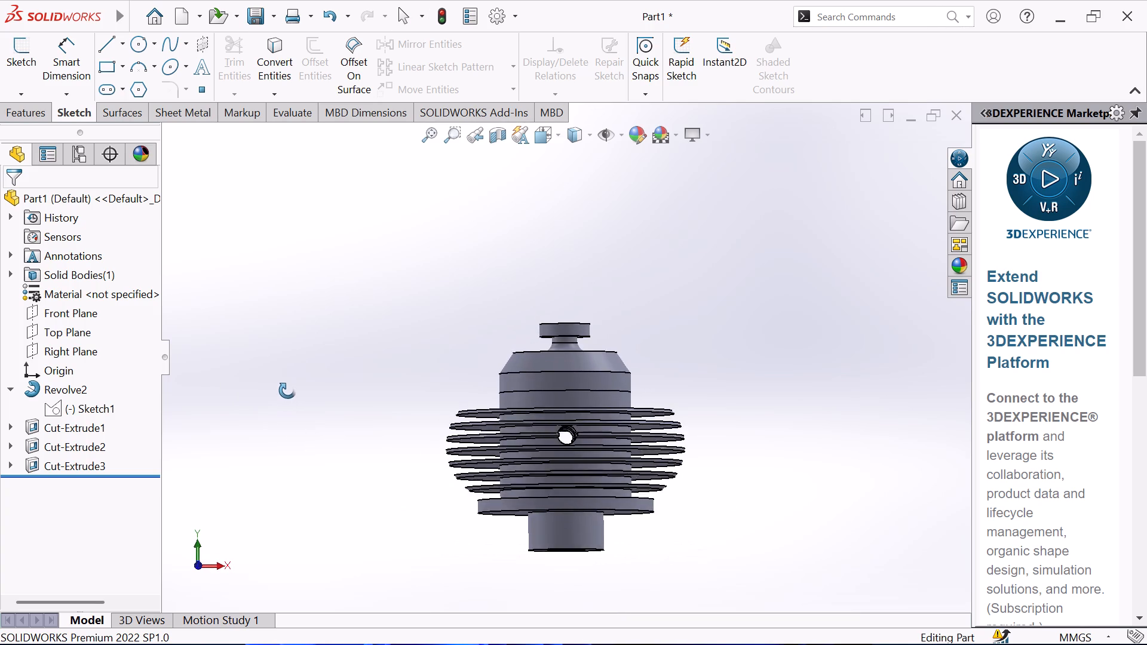
middle_drag(287, 391, 293, 376)
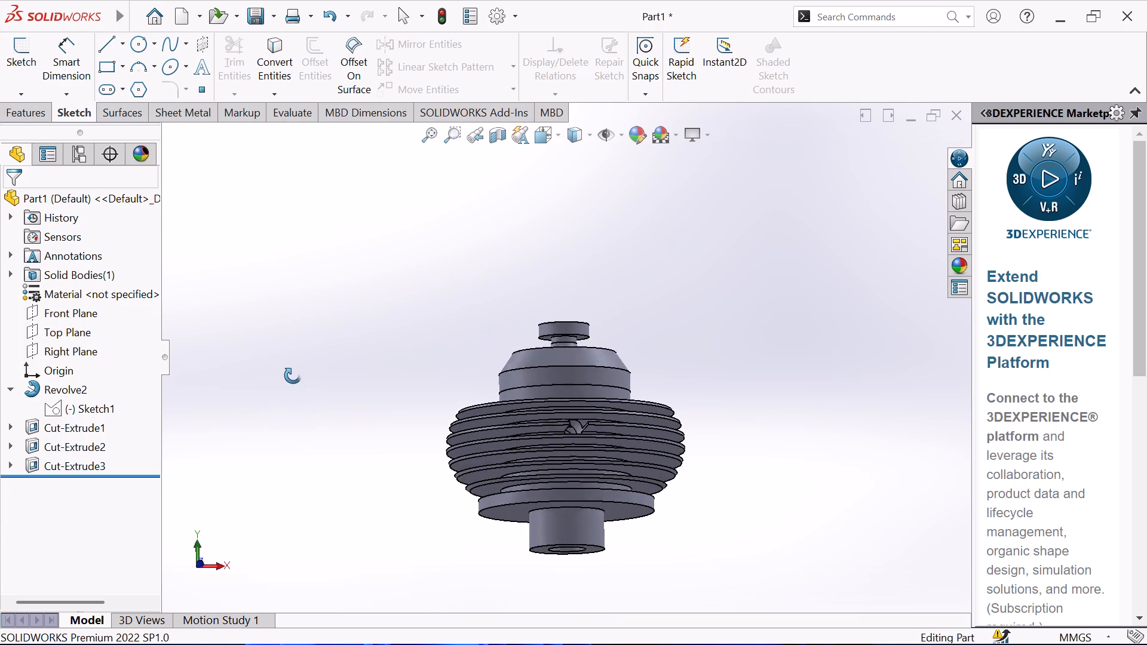
middle_drag(293, 376, 282, 313)
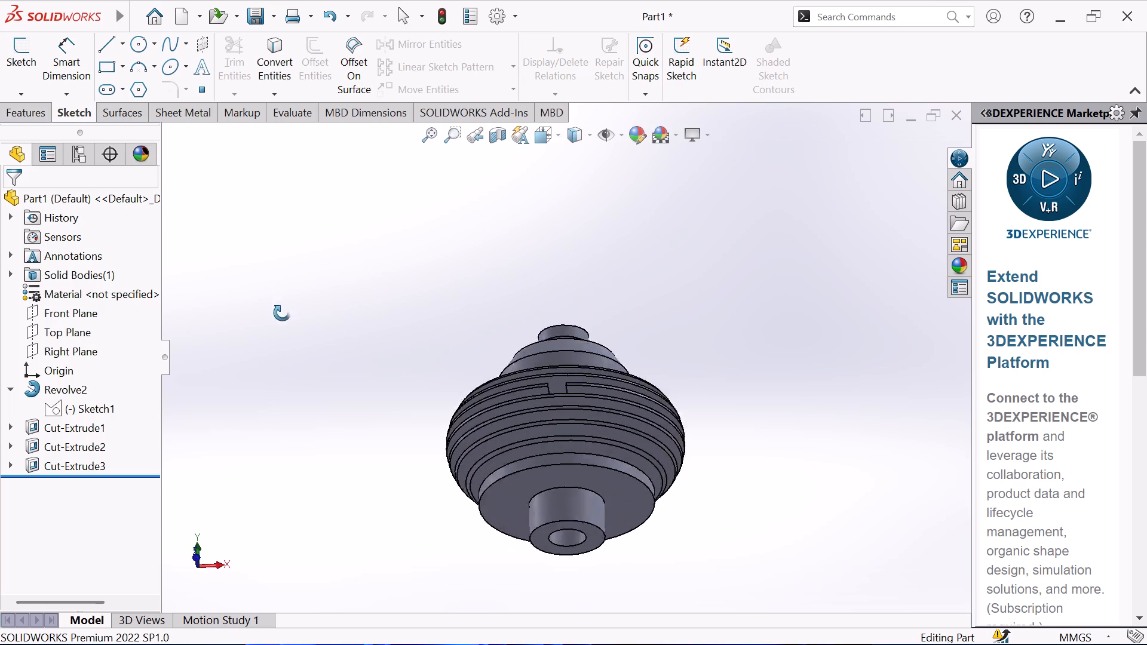
middle_drag(282, 313, 277, 159)
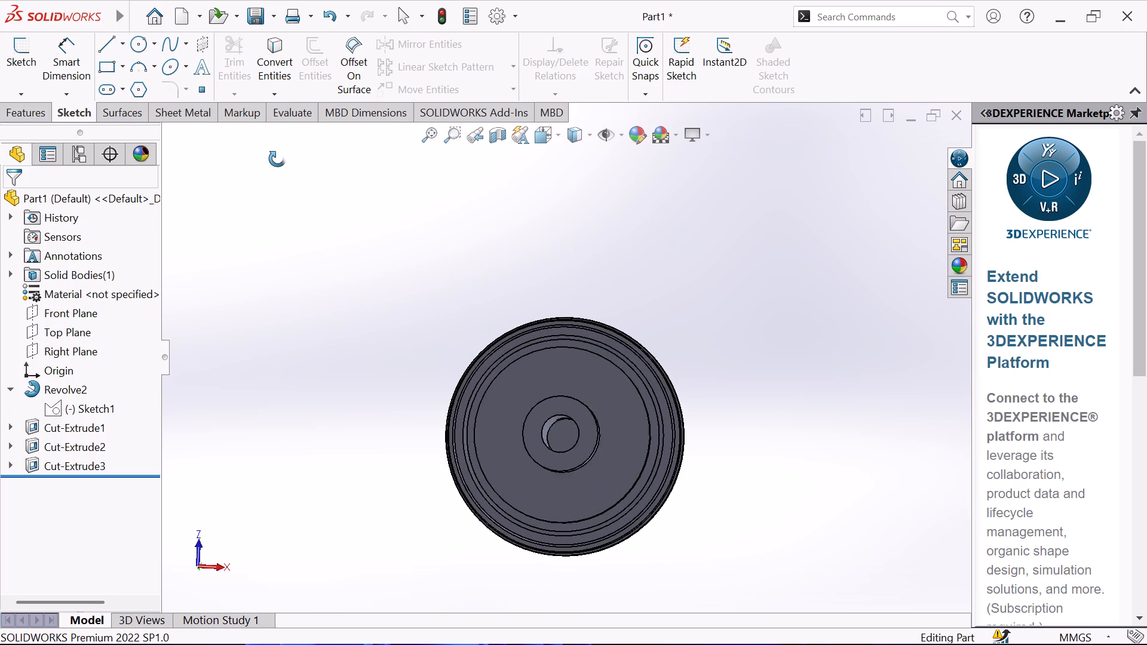
middle_drag(277, 159, 281, 190)
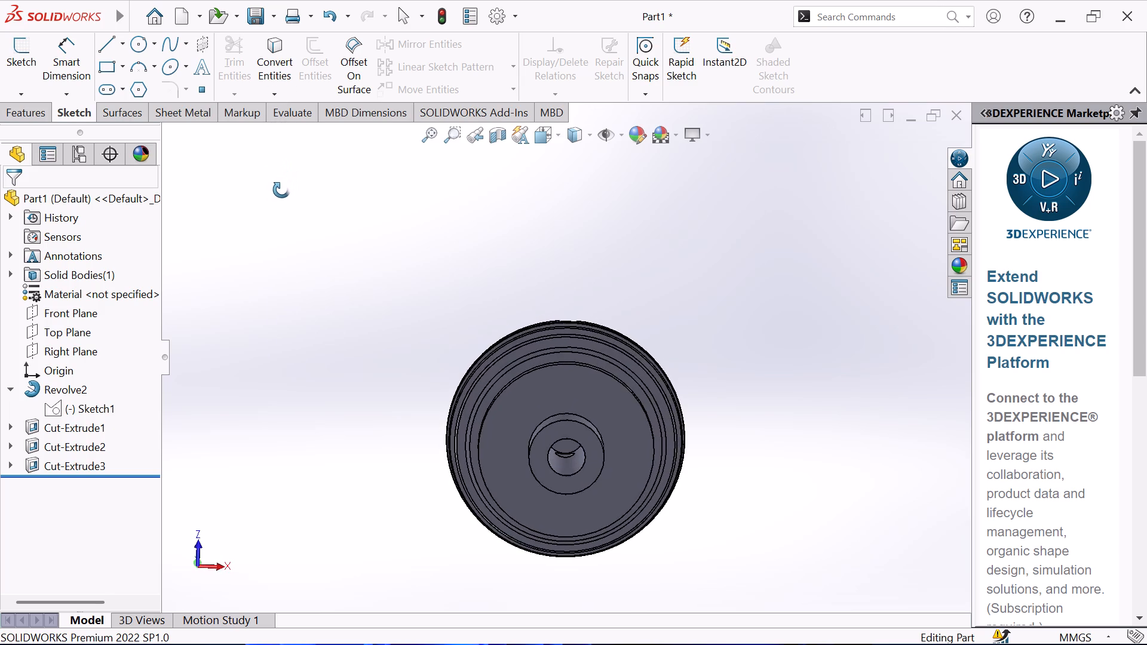
middle_drag(281, 190, 262, 434)
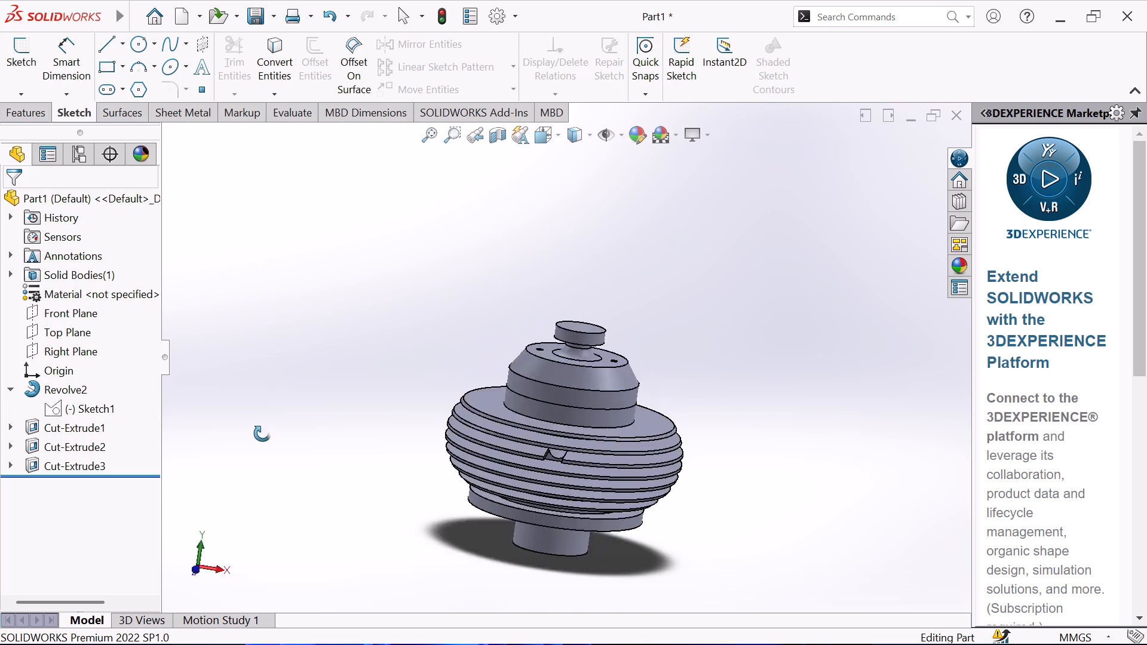
middle_drag(262, 434, 269, 503)
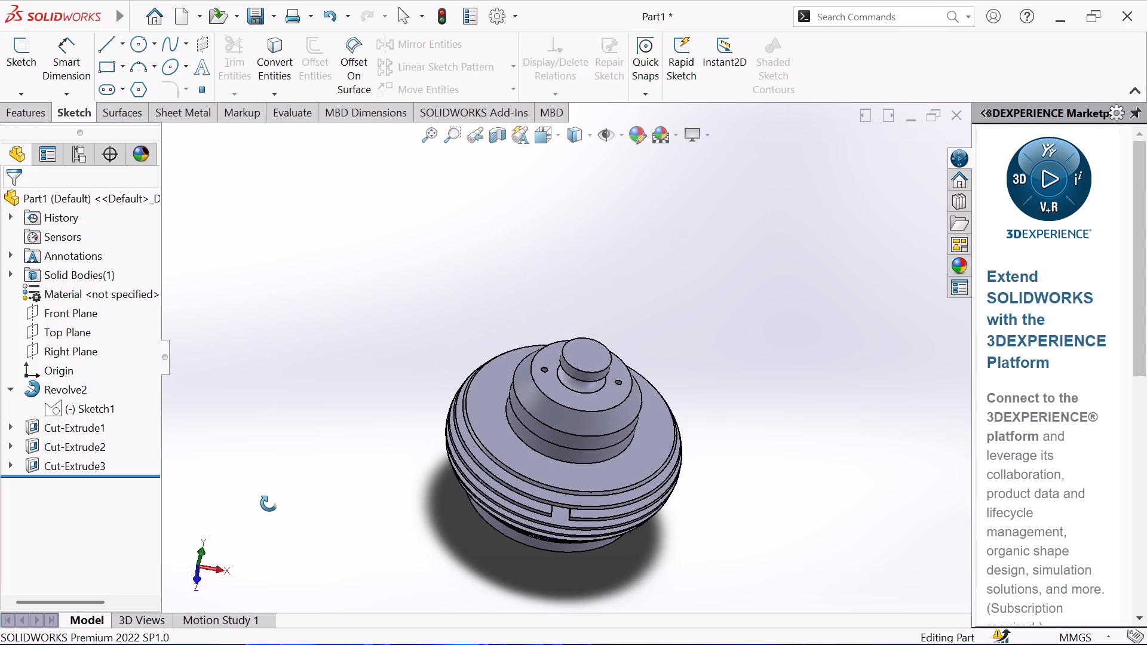
middle_drag(269, 503, 244, 523)
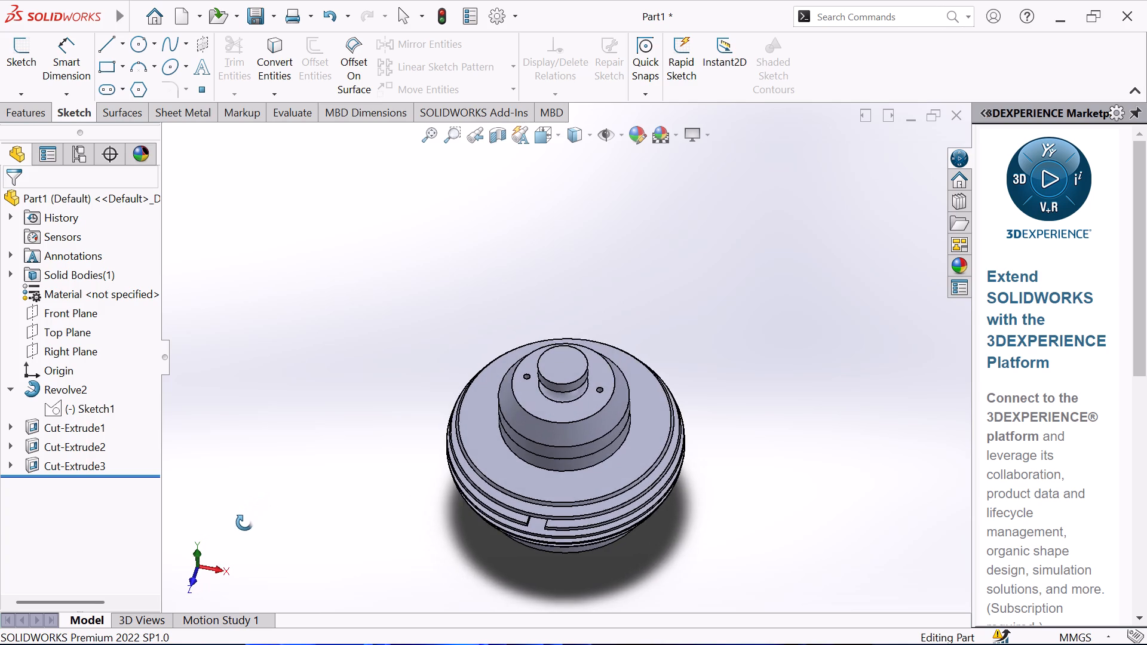
middle_drag(244, 523, 243, 525)
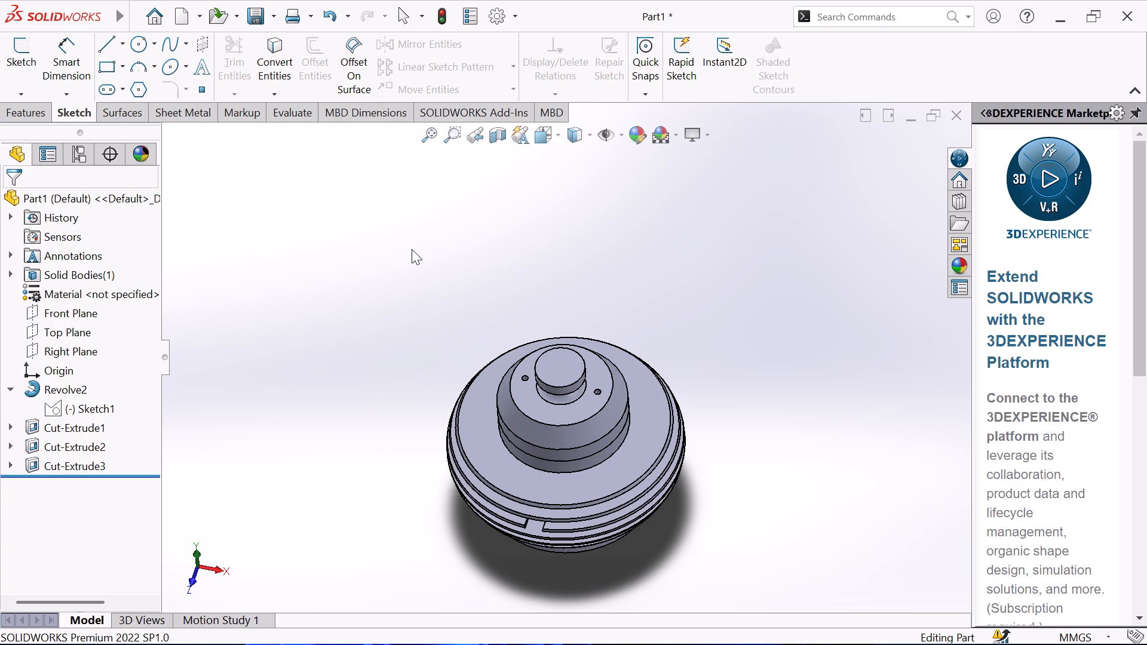
Examine the cross hole cut through the fins, the underside and the upper face from several tilted angles.
scroll(412, 249, up, 1)
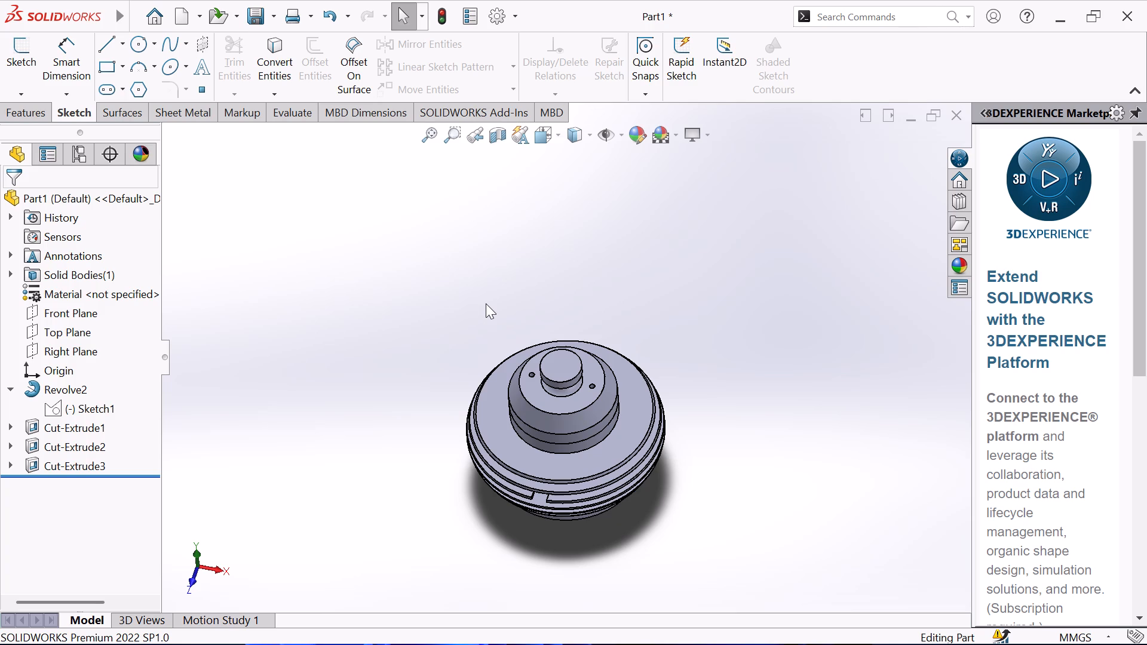
middle_drag(530, 279, 530, 250)
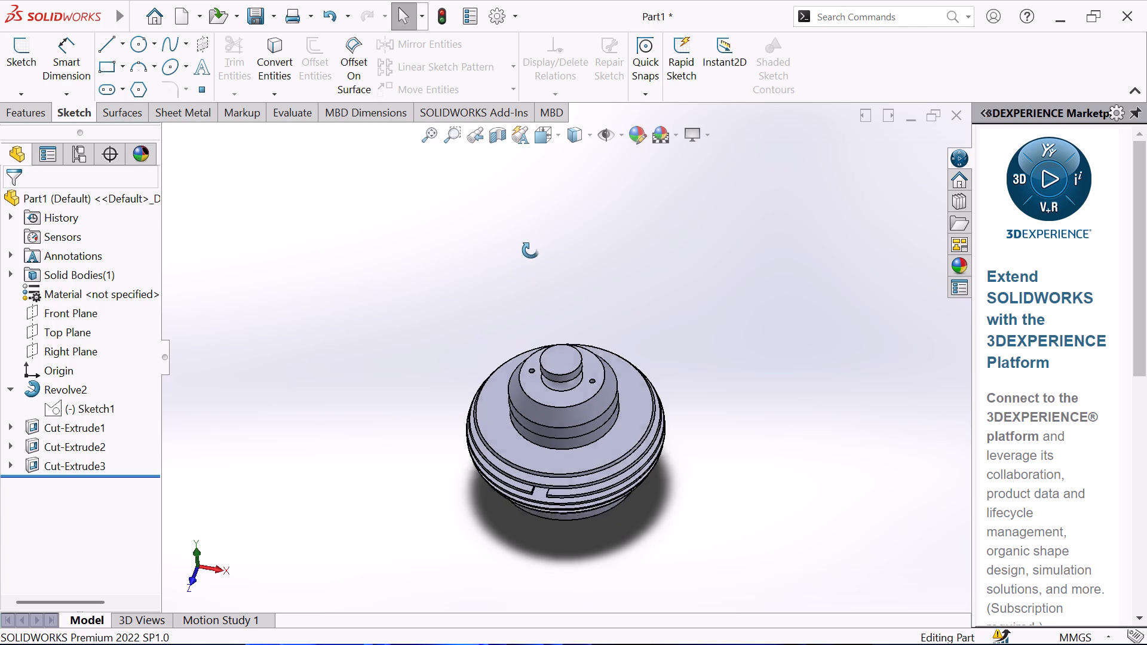
middle_drag(530, 250, 576, 158)
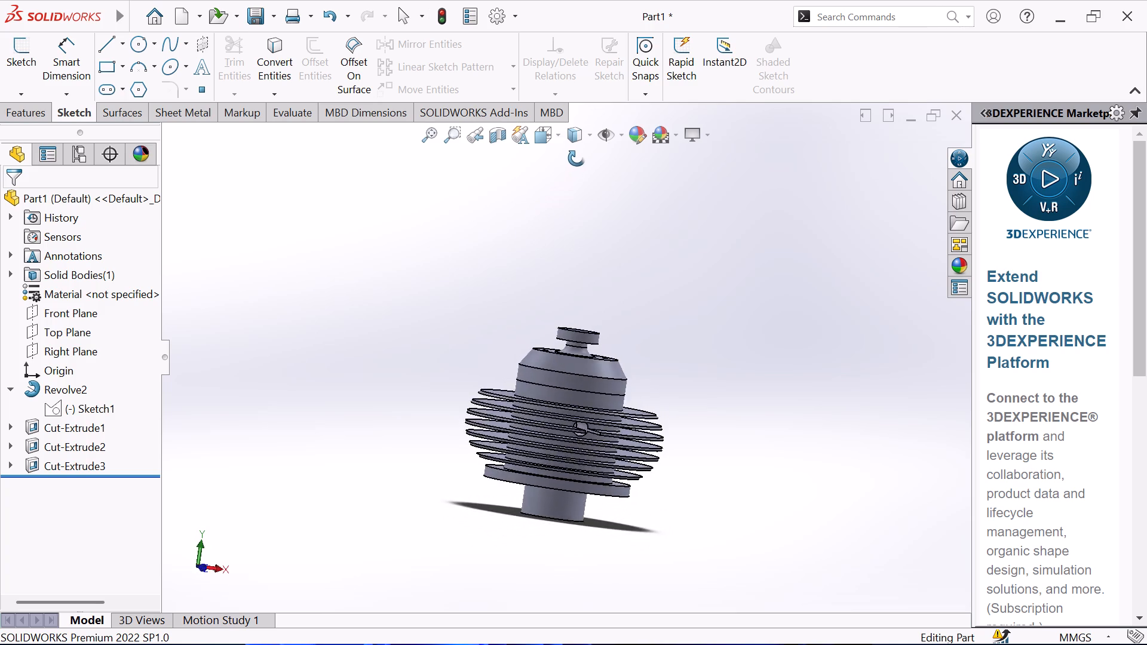
middle_drag(576, 158, 579, 123)
middle_drag(477, 324, 456, 343)
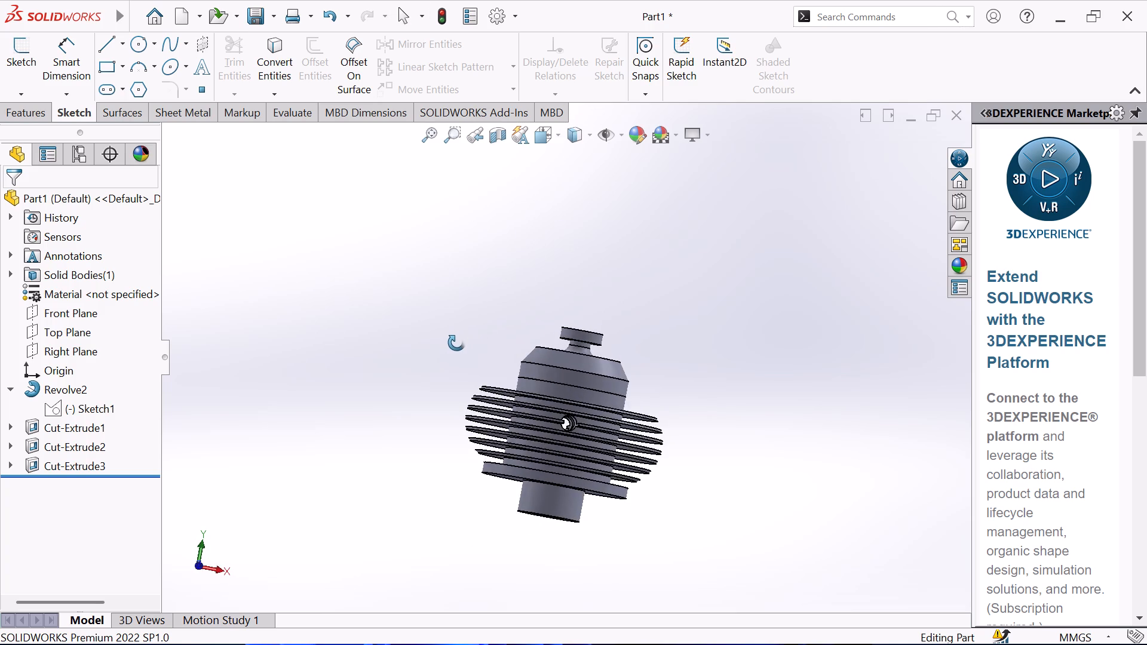
middle_drag(456, 343, 441, 342)
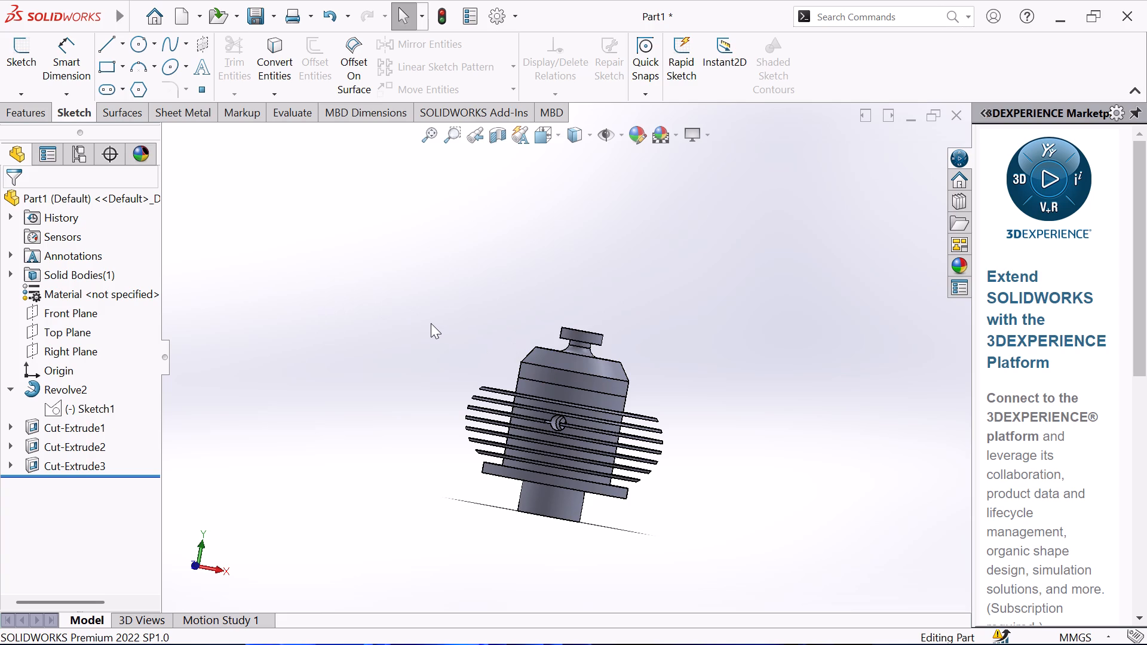
scroll(617, 435, down, 2)
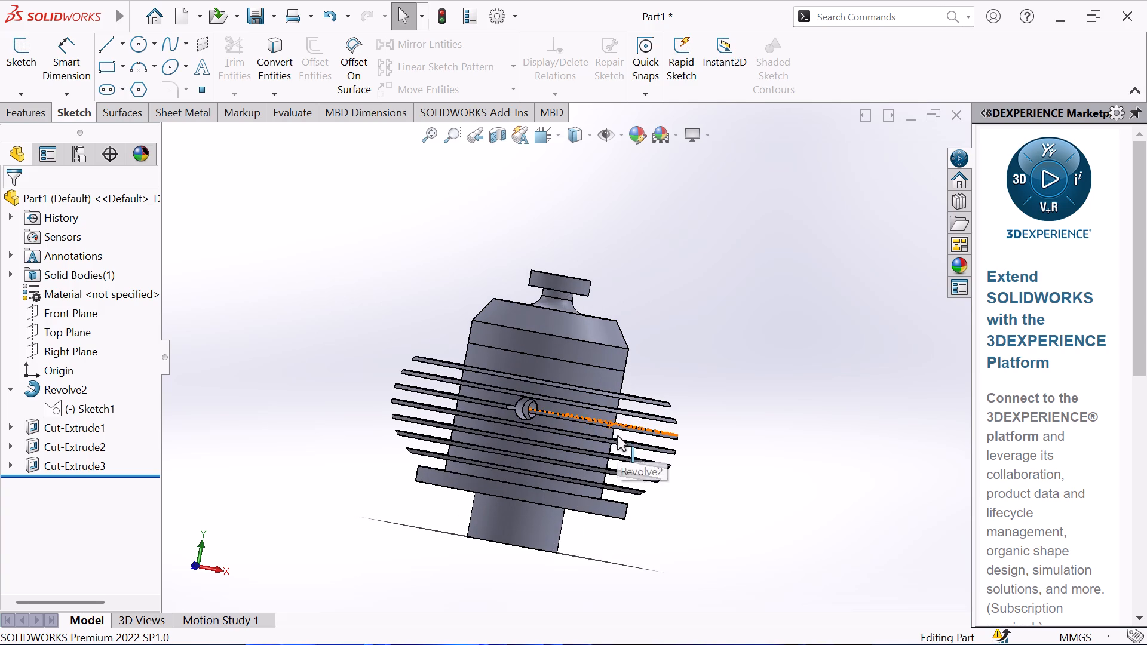
middle_drag(701, 330, 717, 321)
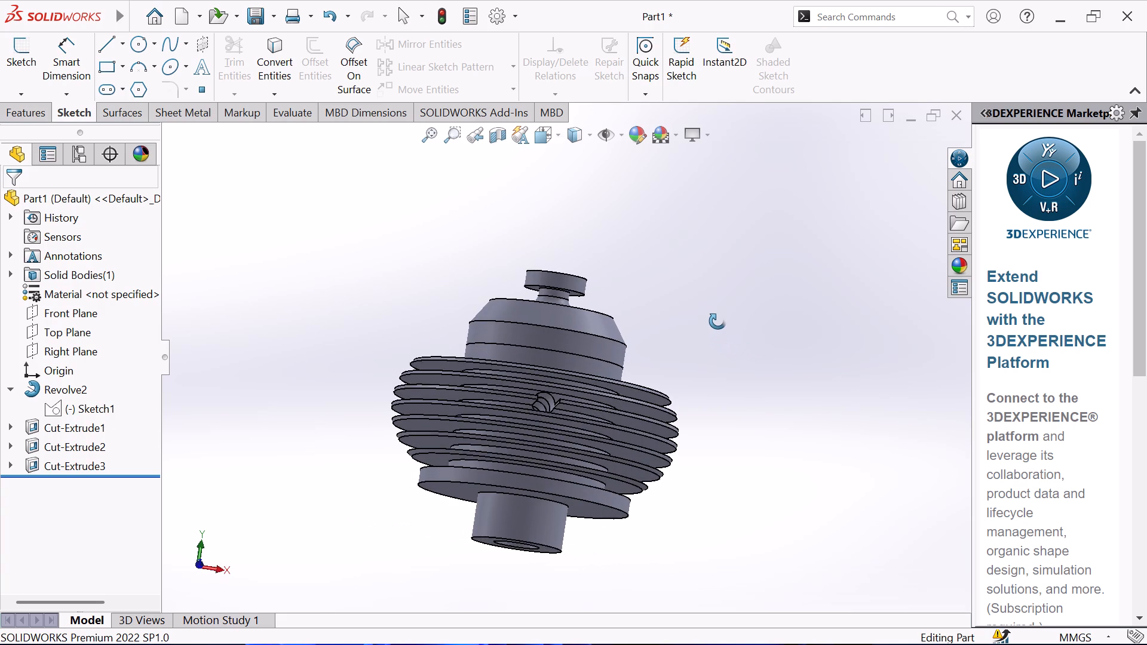
middle_drag(717, 321, 718, 321)
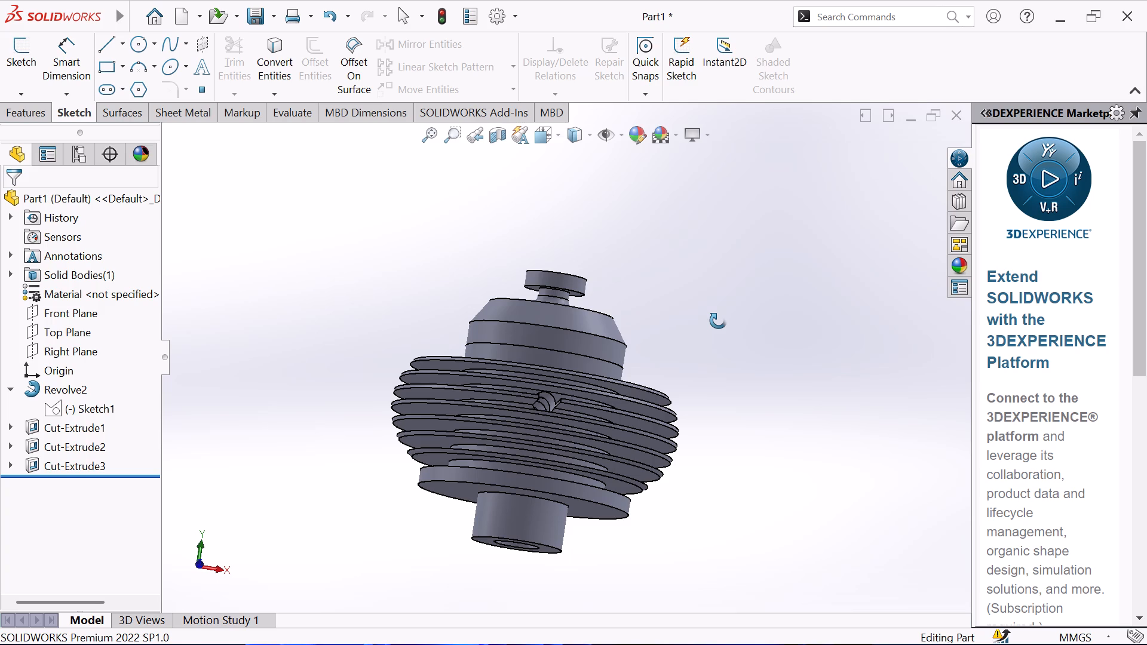
middle_drag(718, 321, 715, 318)
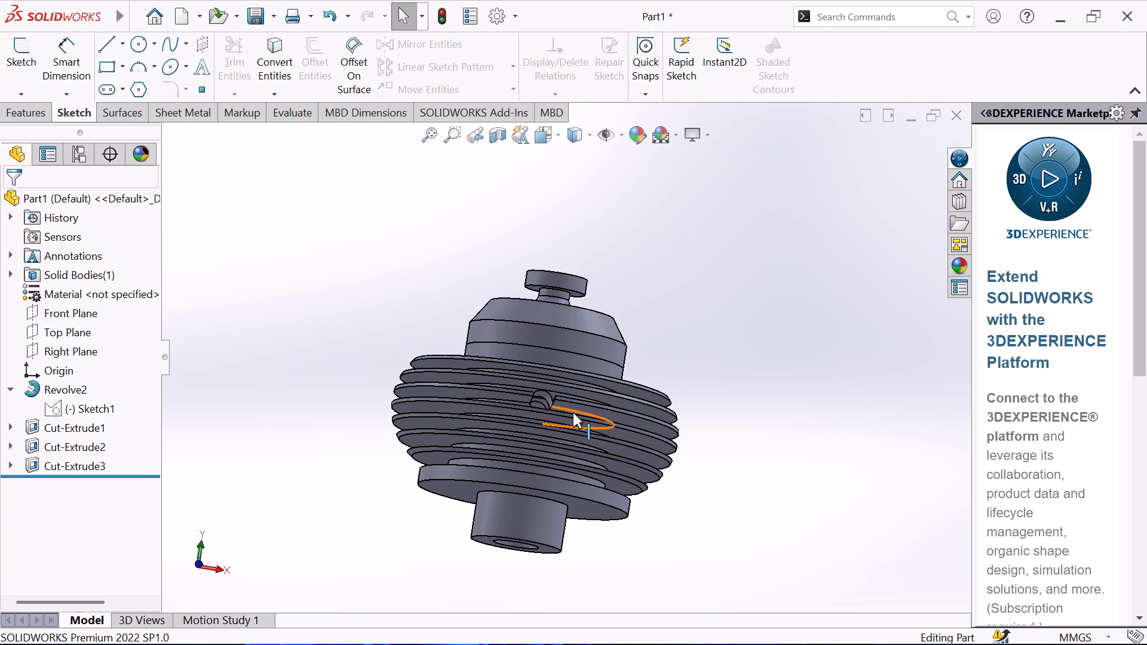
middle_drag(441, 274, 440, 398)
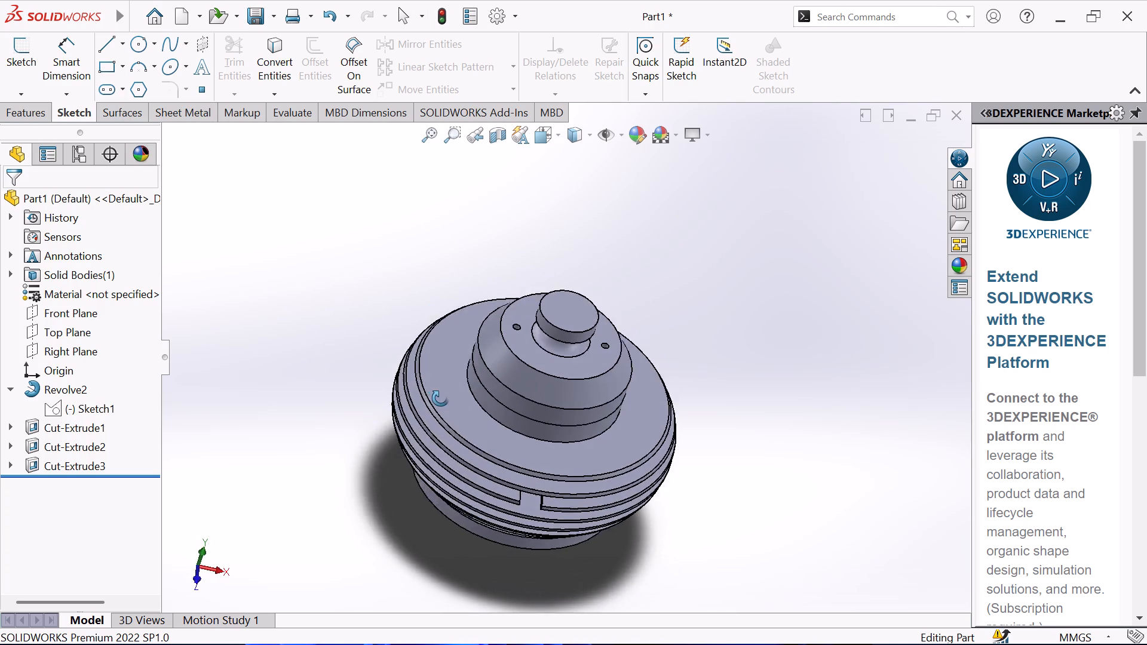
middle_drag(440, 398, 613, 165)
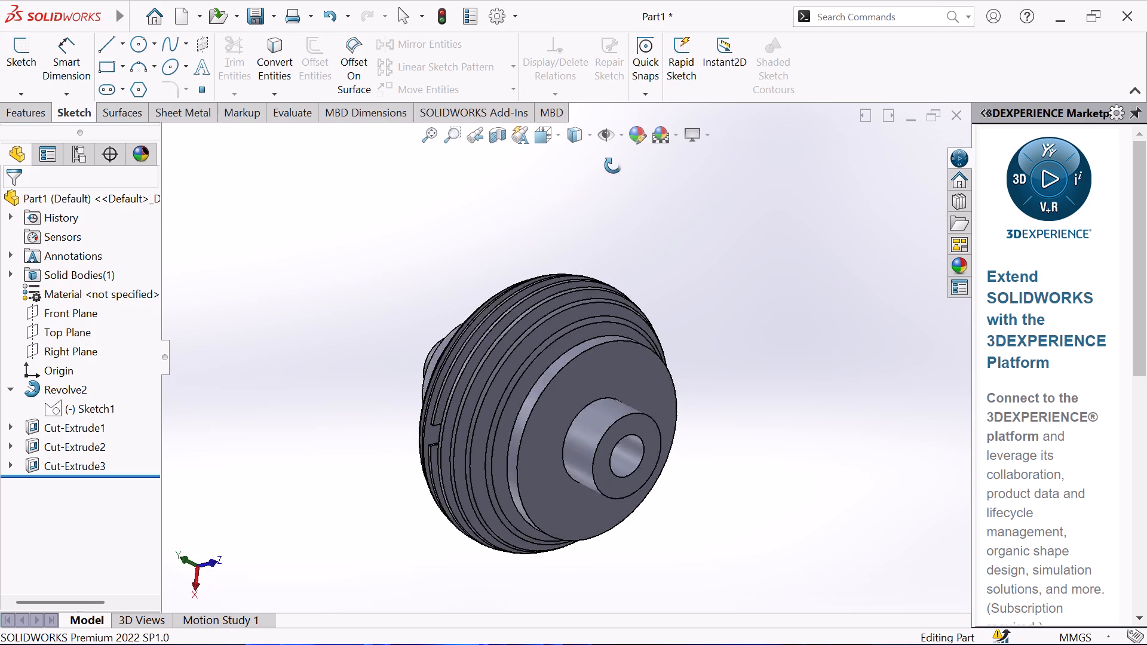
middle_drag(613, 165, 423, 288)
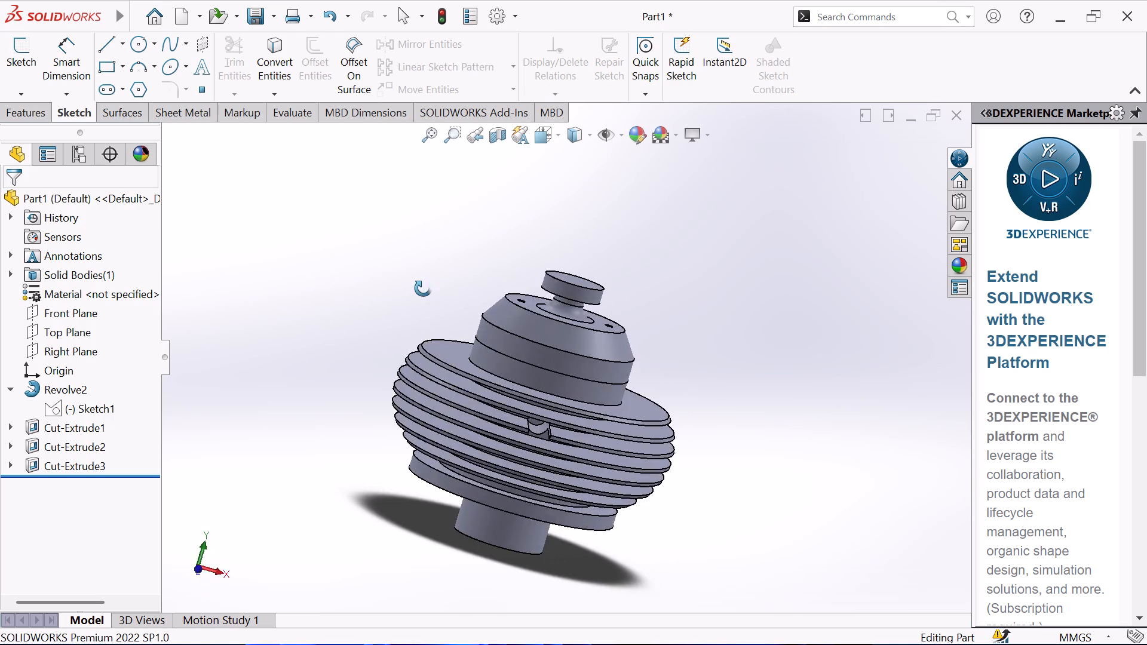
middle_drag(423, 288, 387, 290)
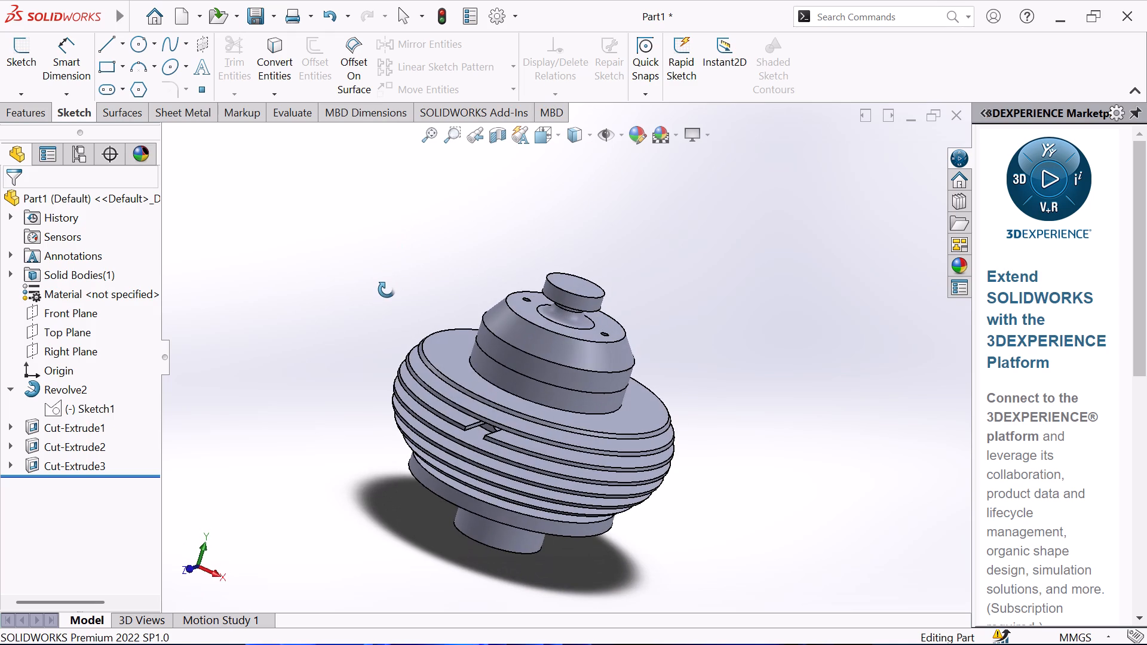
middle_drag(387, 290, 387, 290)
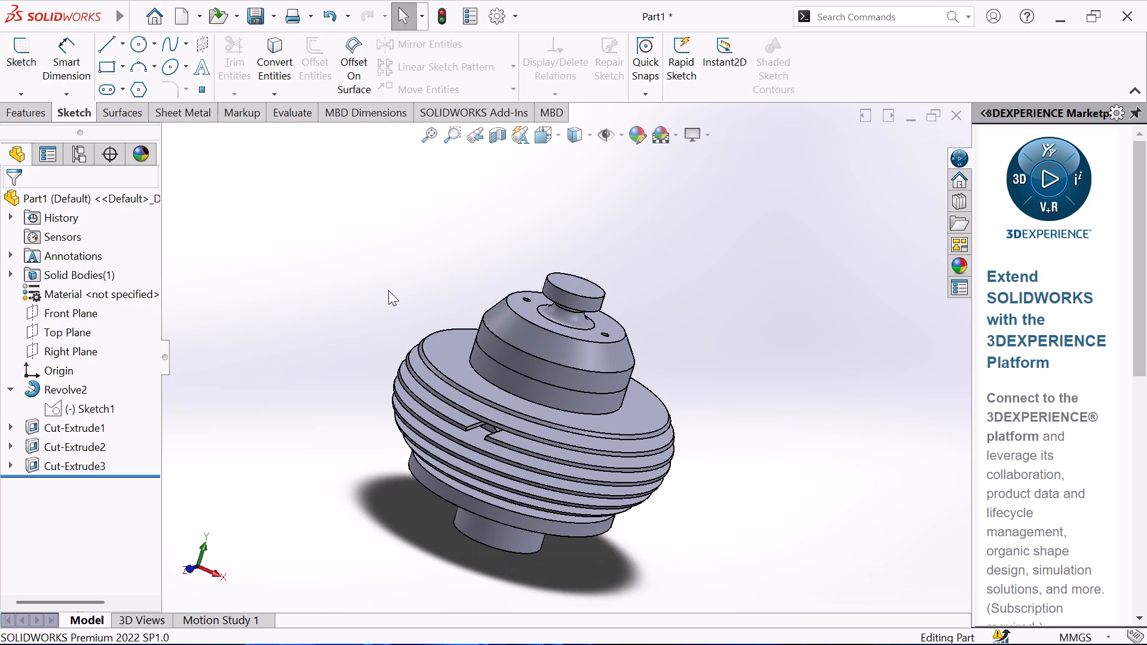
Try to save the part as "part design 1" in the solid modiling folder, declining to replace the existing file.
key(ctrl+s)
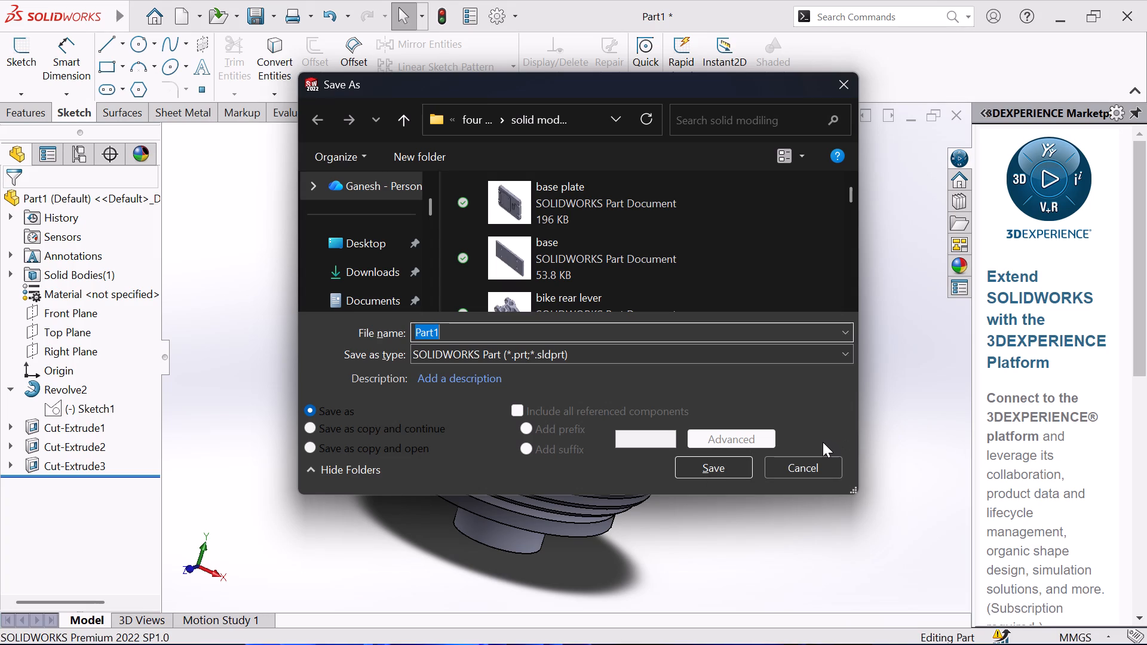
click(509, 320)
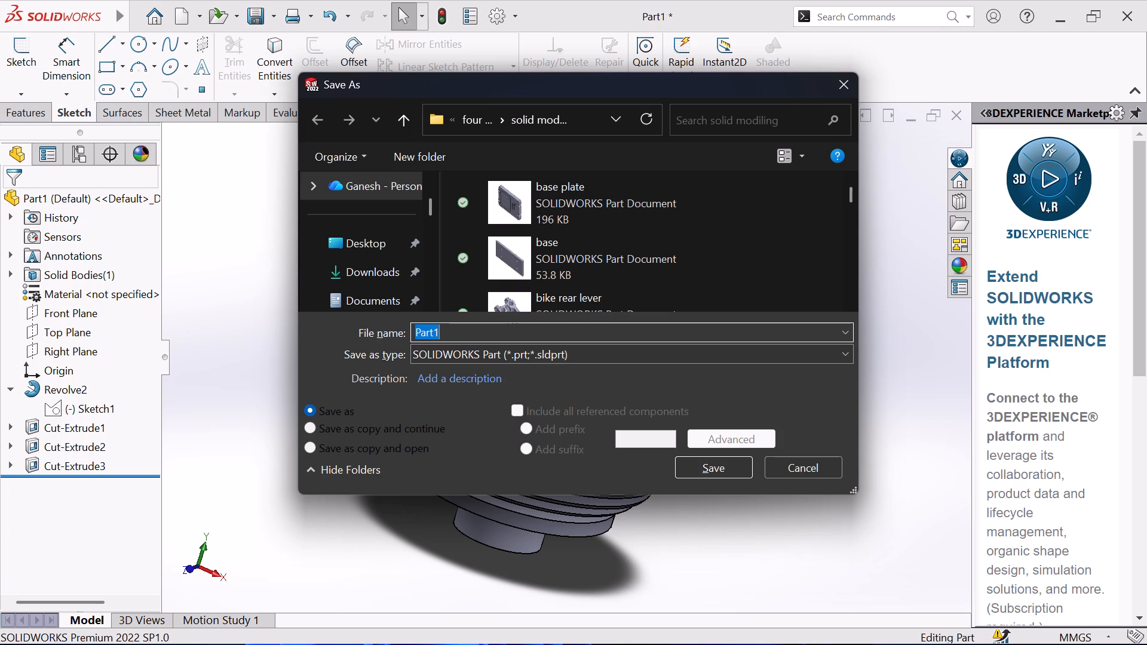
click(505, 328)
key(BackSpace)
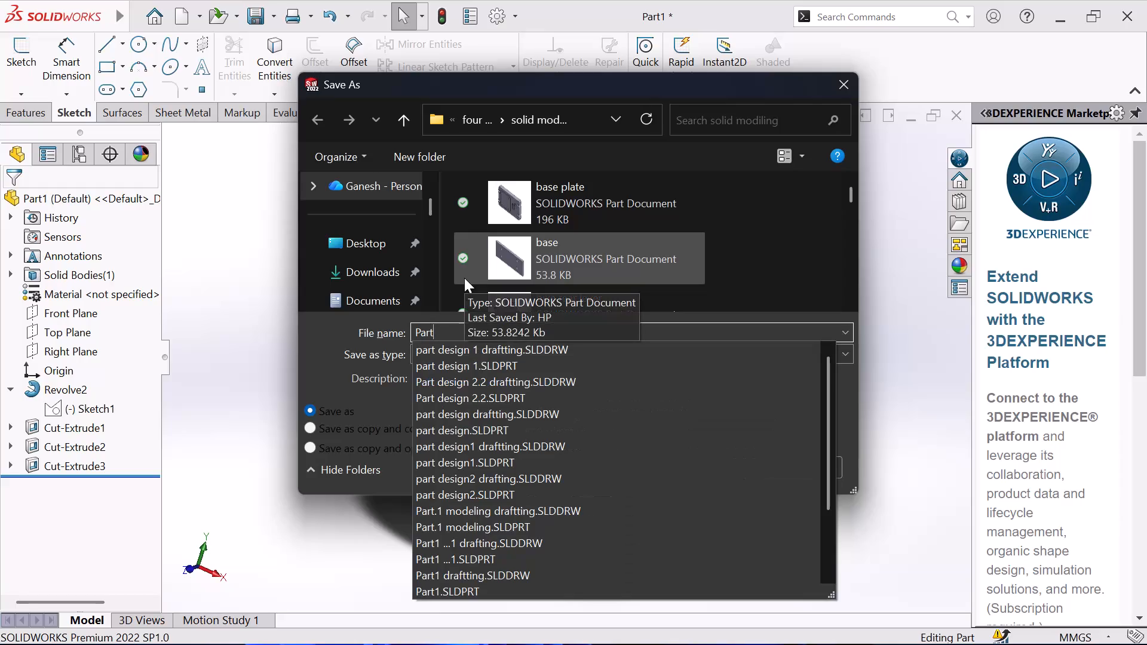
key(BackSpace)
key(BackSpace)
key(BackSpace)
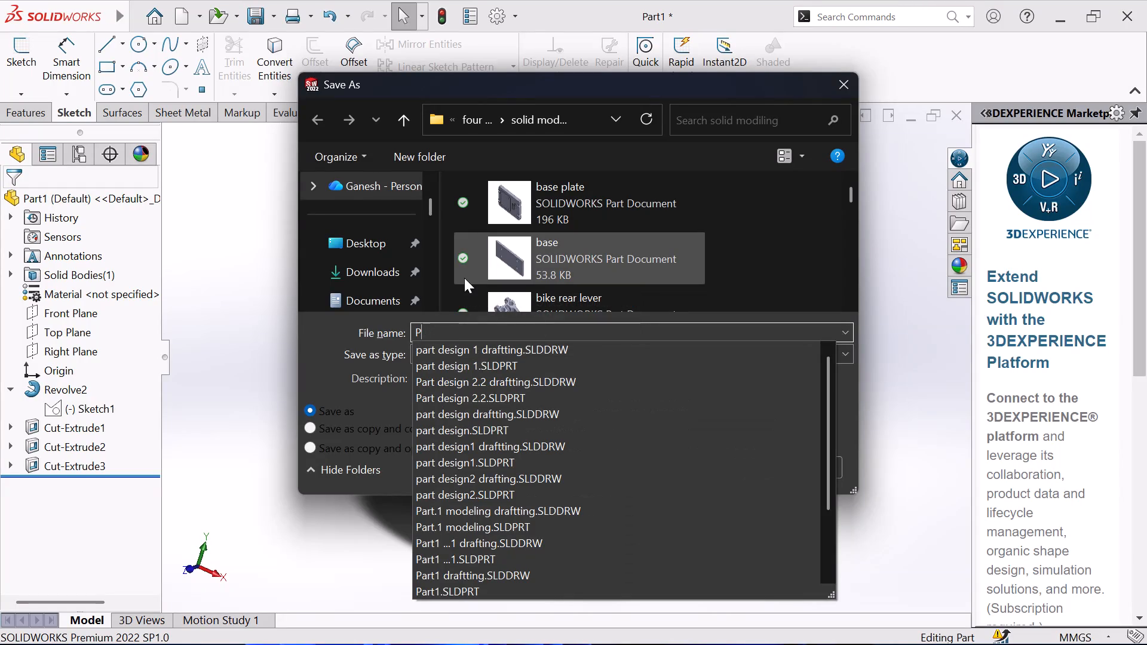
key(BackSpace)
text(part design)
key(space)
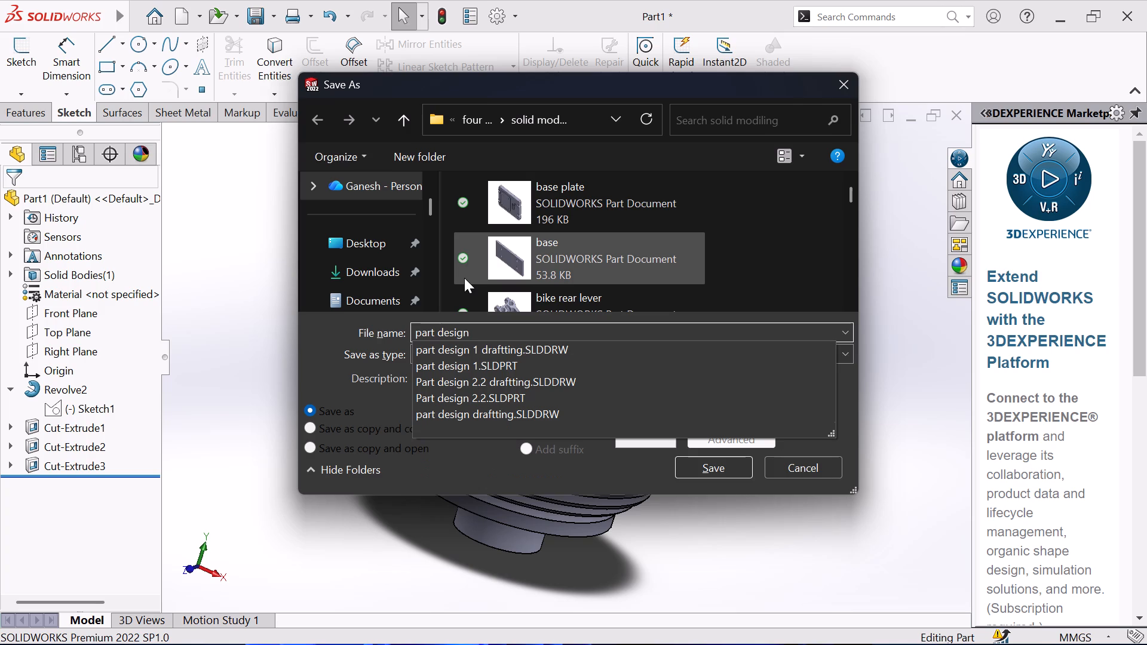
key(1)
key(Return)
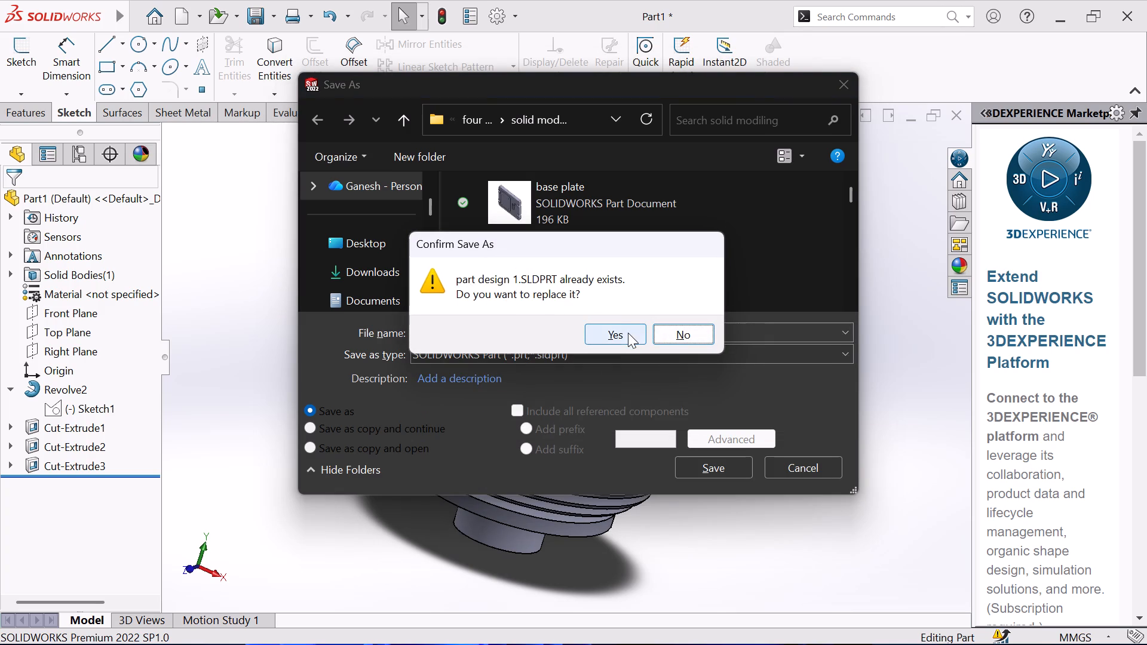
click(671, 339)
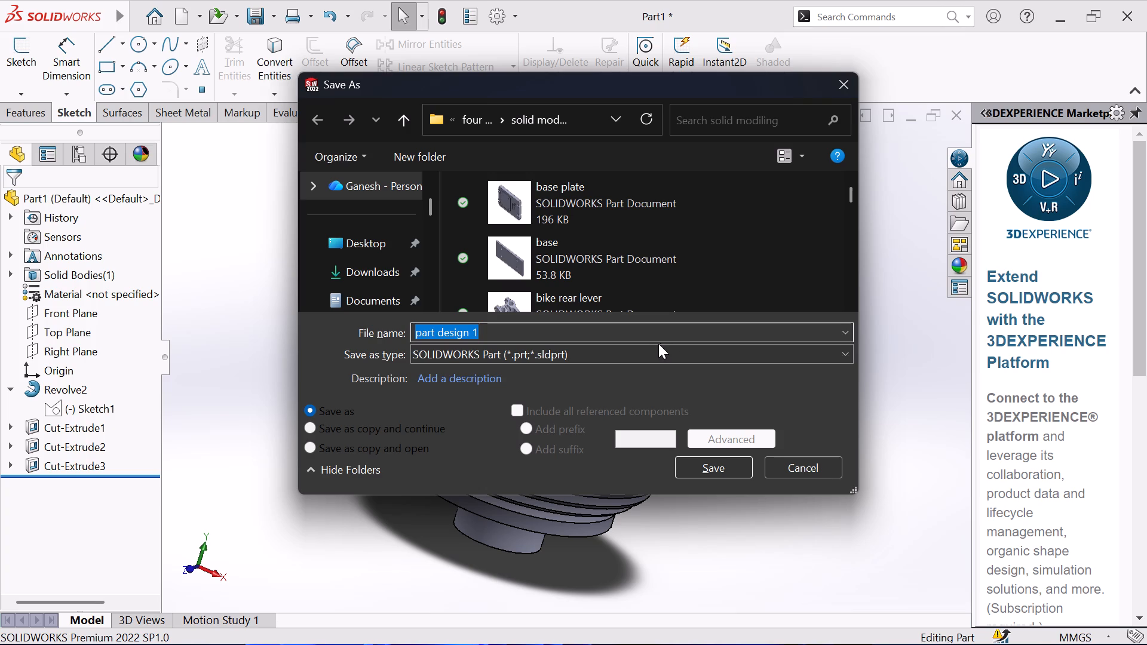
click(711, 464)
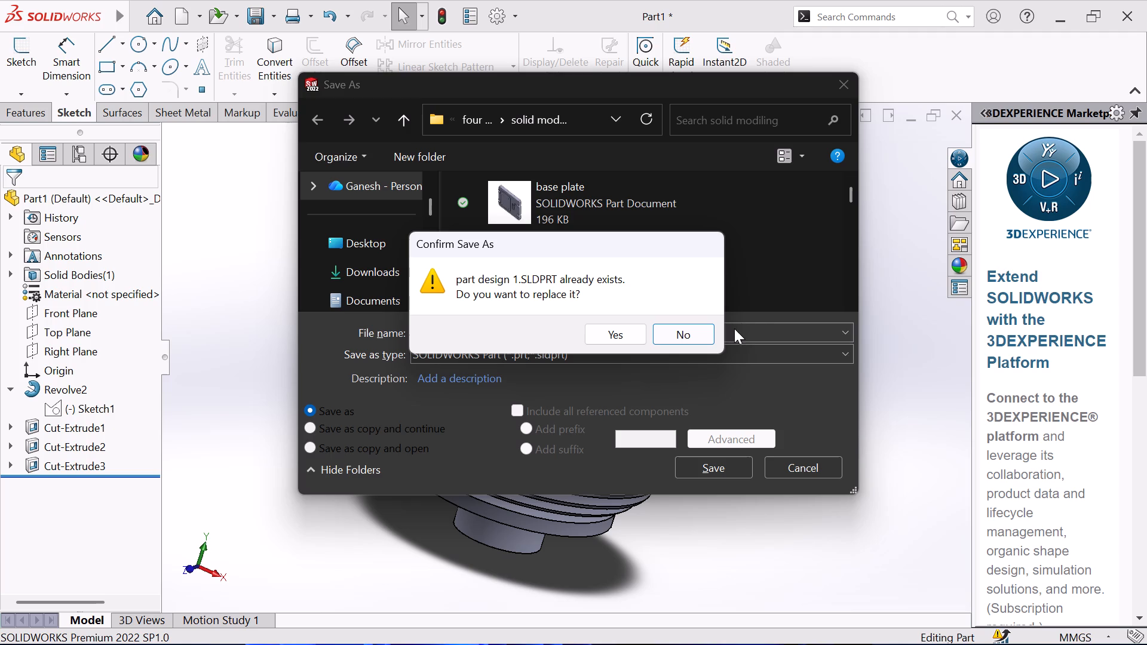
click(701, 336)
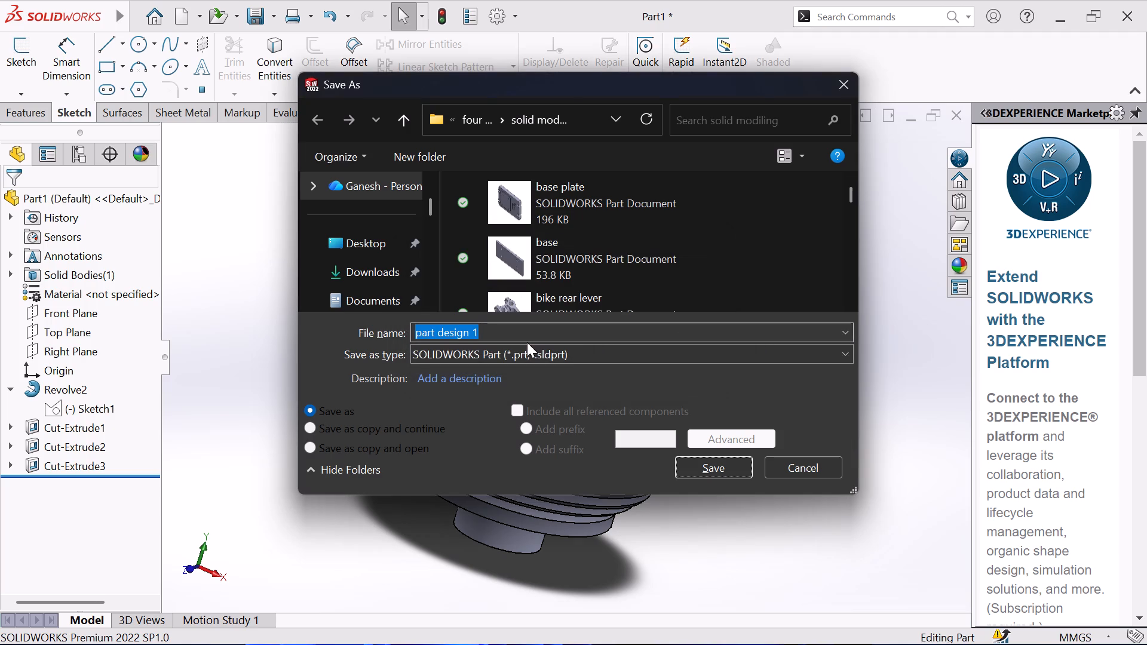
Save the part under the name "part design 1.1" in the solid modiling folder.
click(517, 334)
double_click(517, 333)
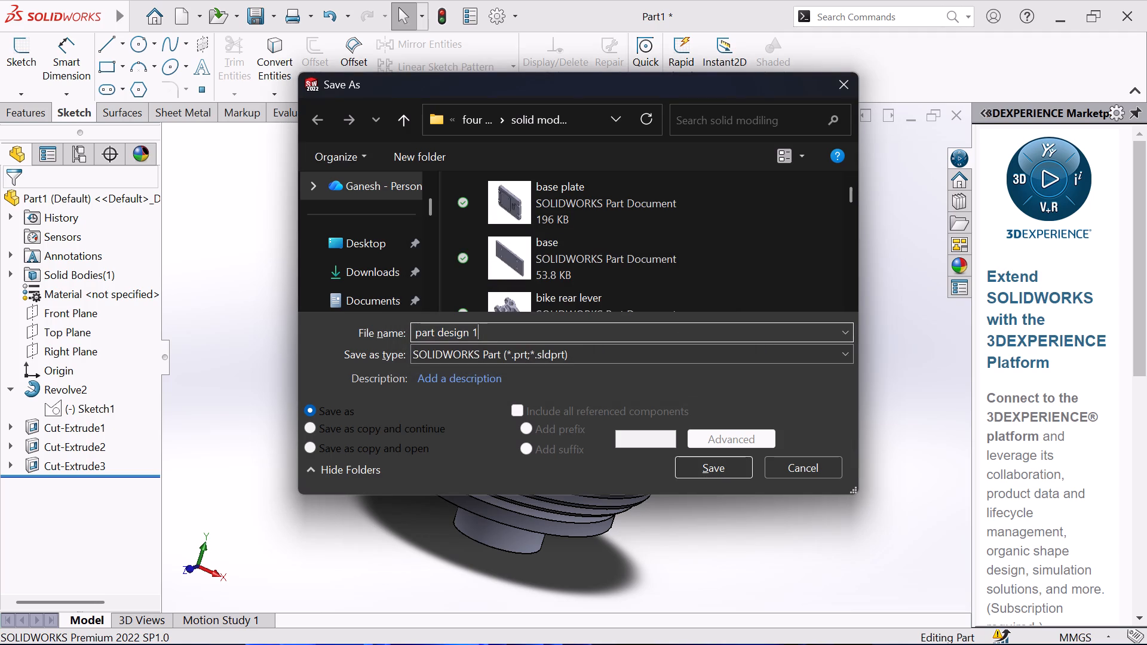
click(517, 333)
key(period)
key(1)
click(708, 463)
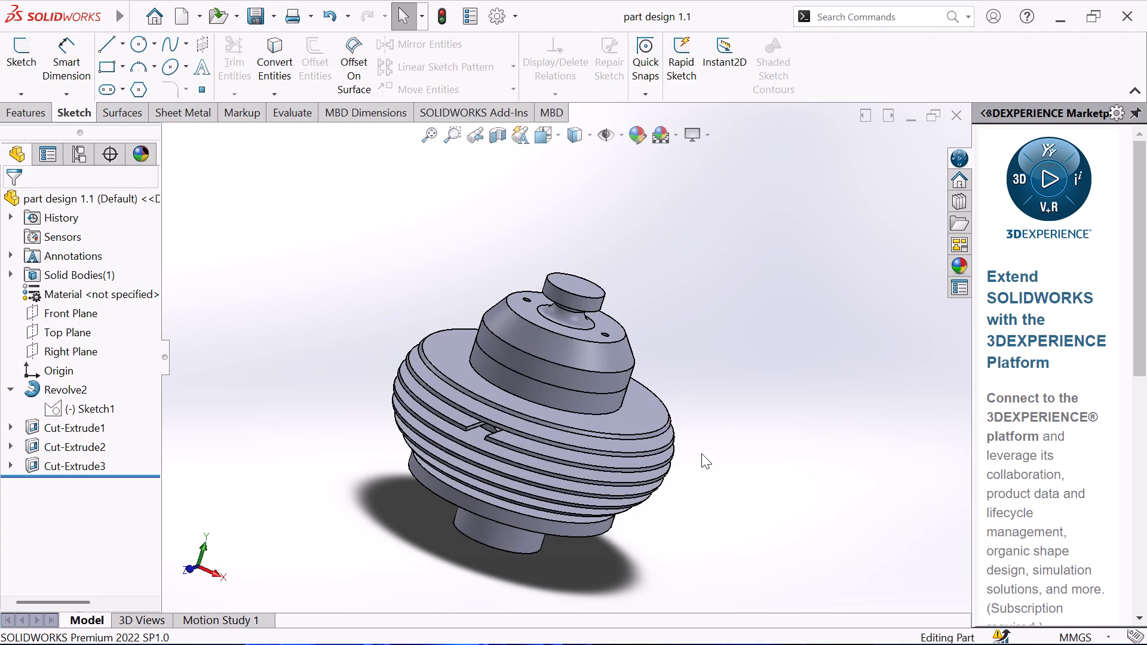
Create a new drawing from the part on a standard A3 (ISO) sheet.
click(128, 19)
click(168, 165)
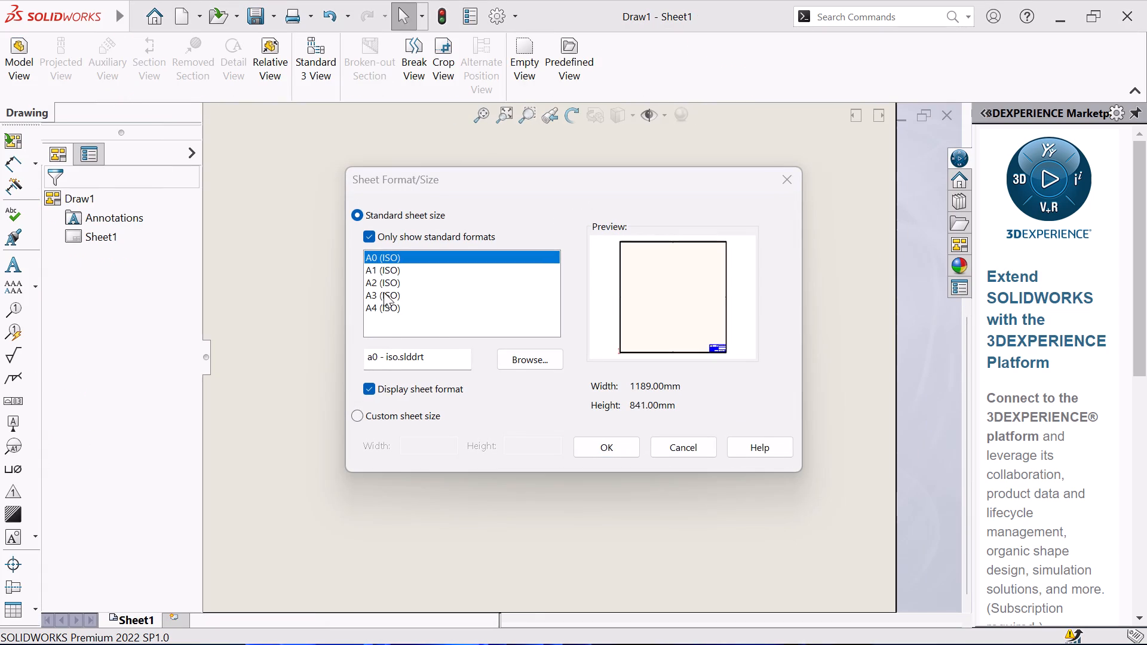
click(382, 294)
click(617, 439)
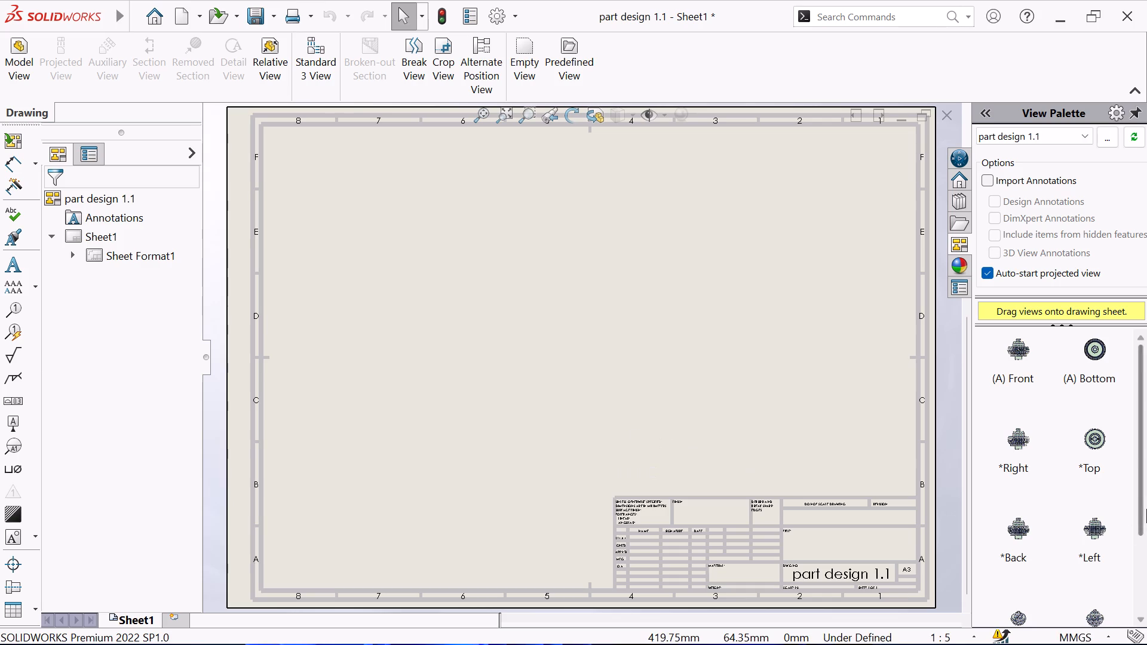
Place the part's Left view near the middle of the drawing sheet, without adding any projected views.
scroll(1079, 468, up, 2)
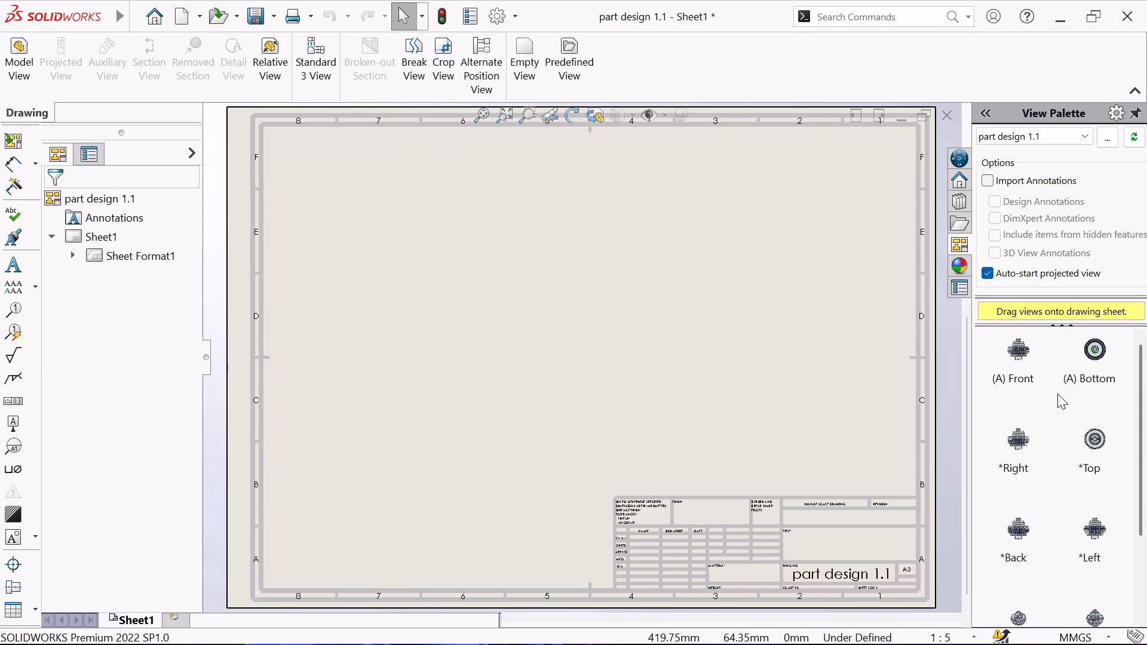
scroll(1053, 382, down, 4)
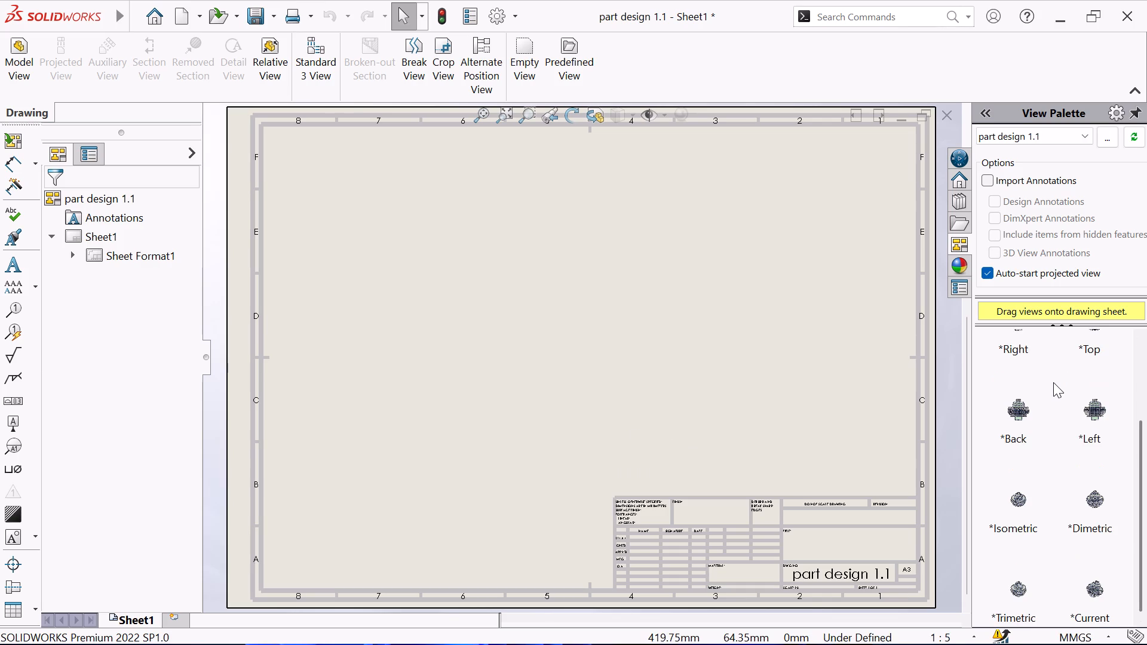
scroll(1053, 381, down, 1)
drag(1097, 406, 597, 322)
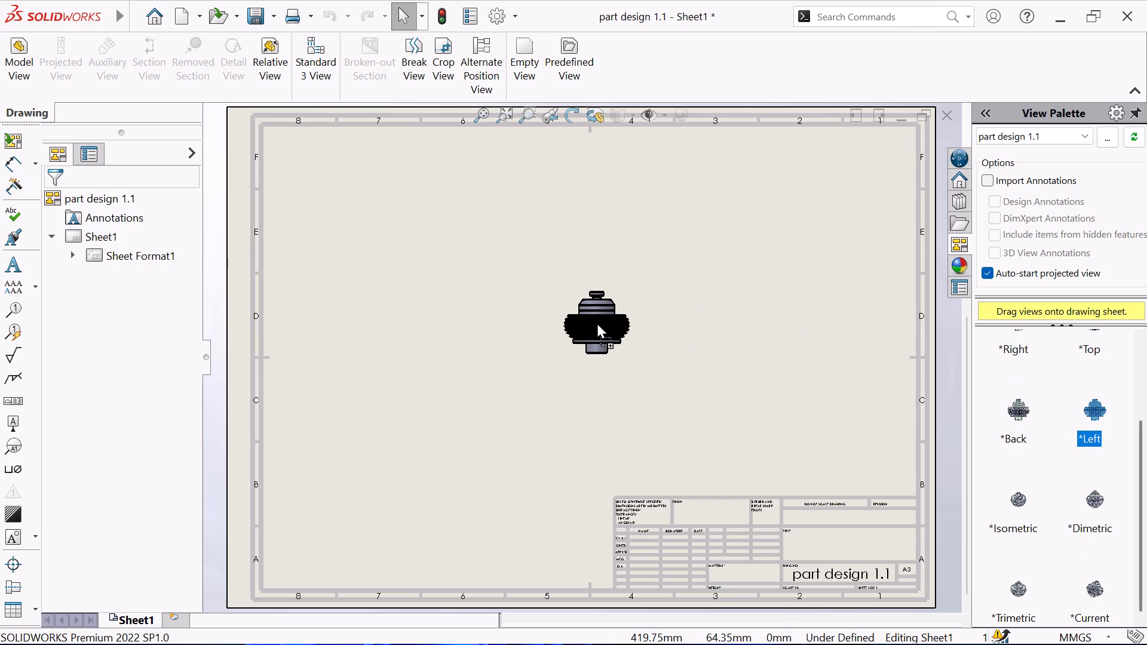
scroll(593, 304, down, 3)
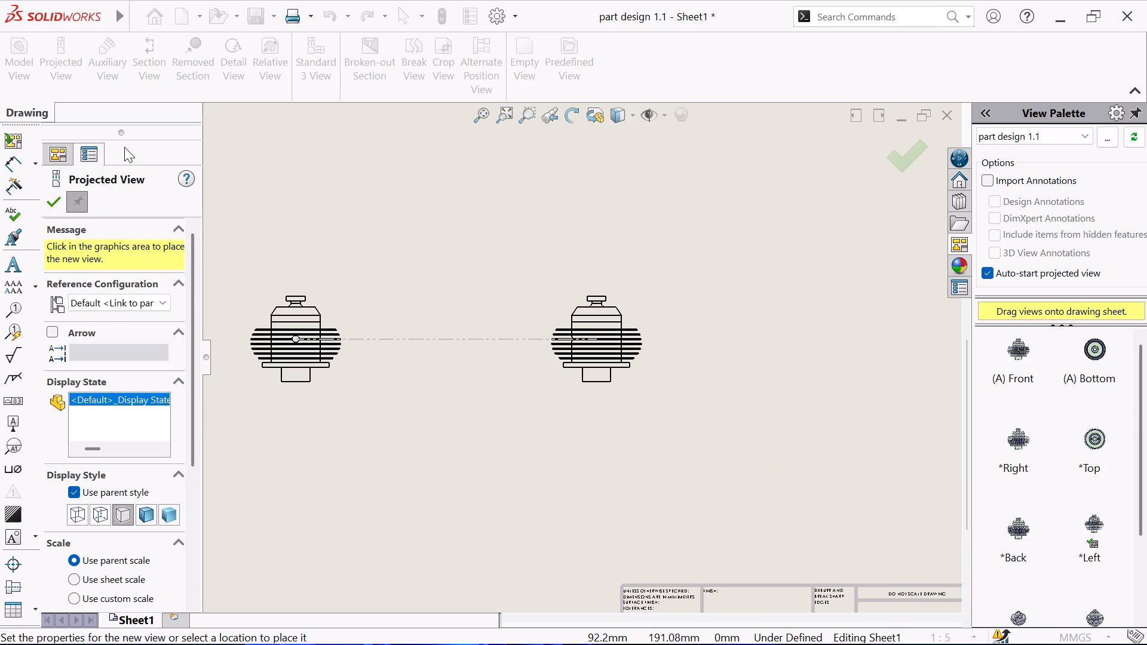
click(52, 207)
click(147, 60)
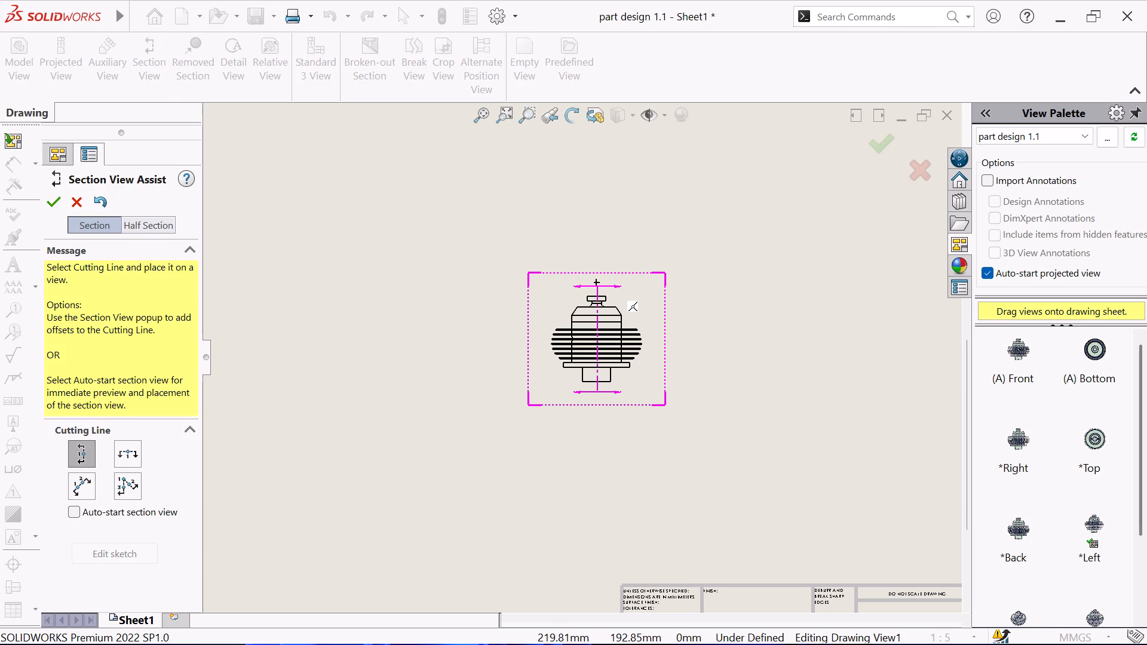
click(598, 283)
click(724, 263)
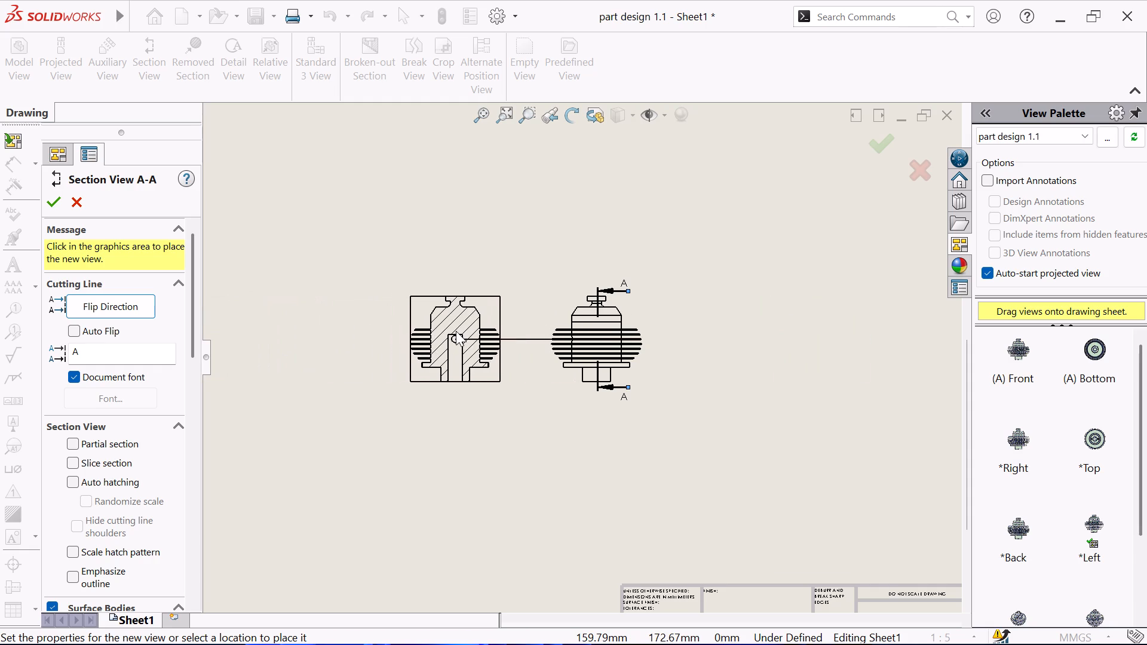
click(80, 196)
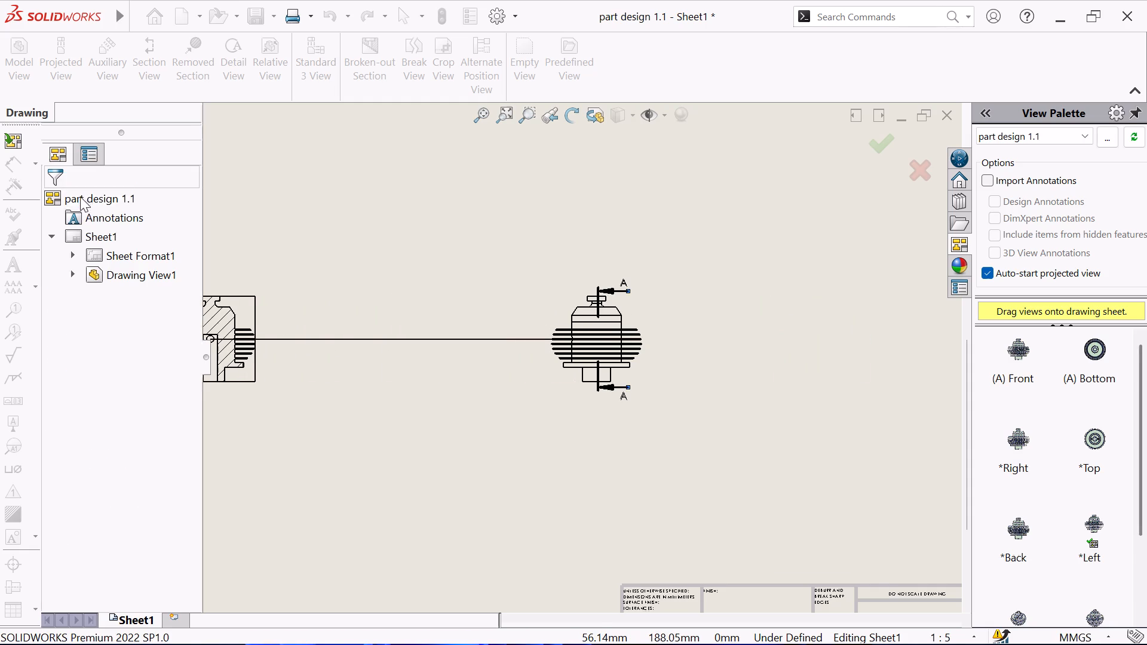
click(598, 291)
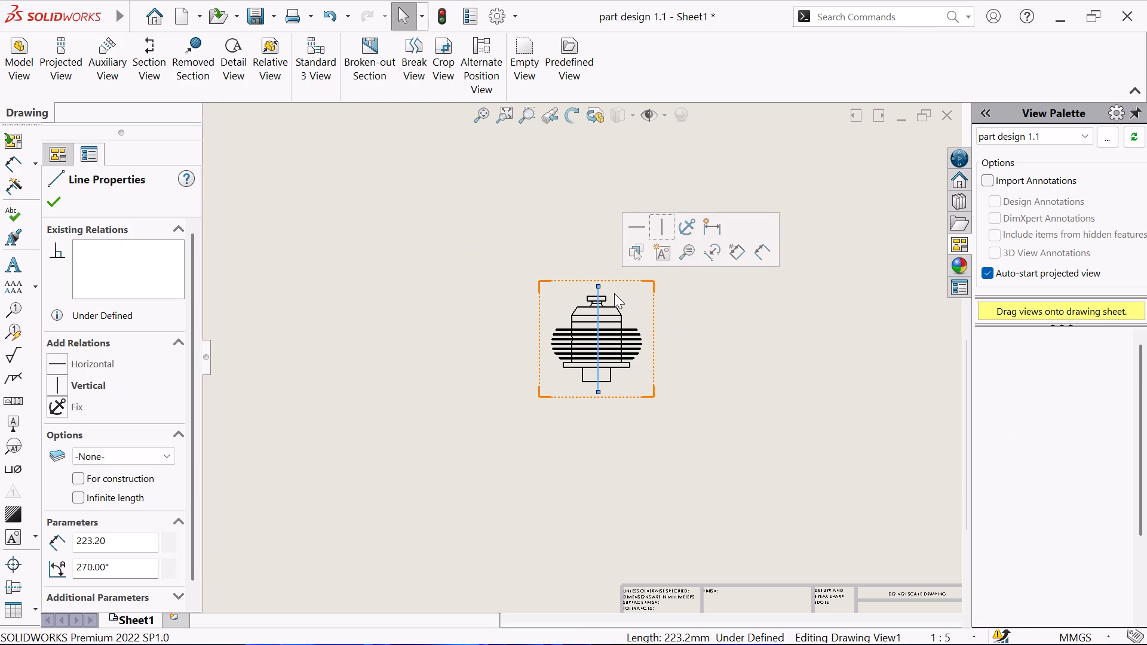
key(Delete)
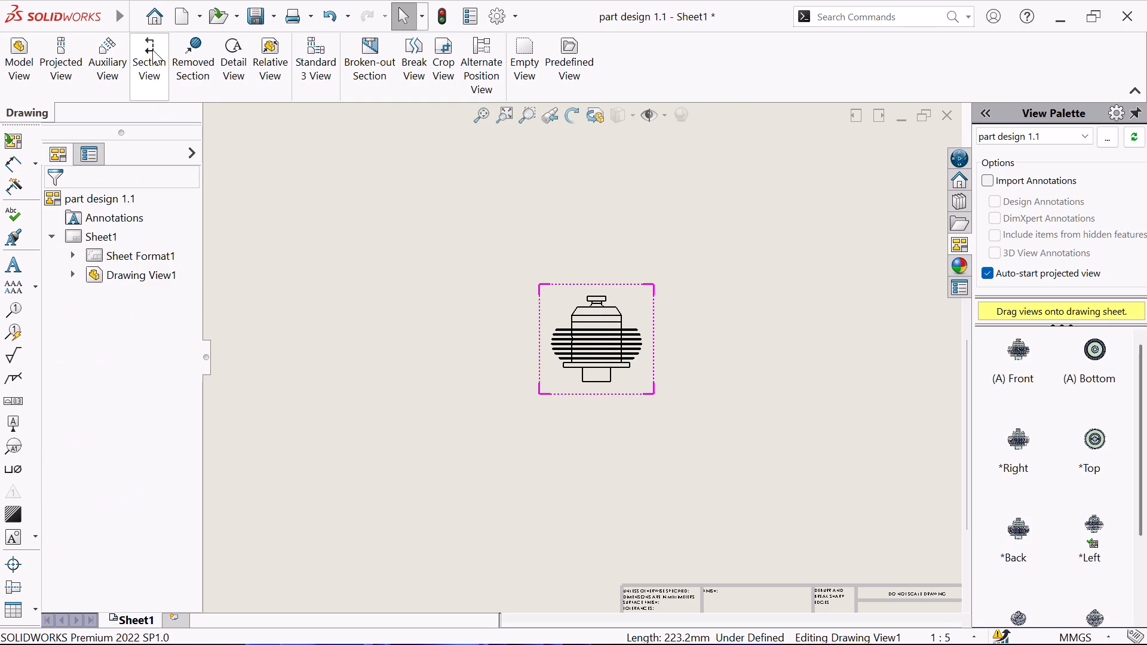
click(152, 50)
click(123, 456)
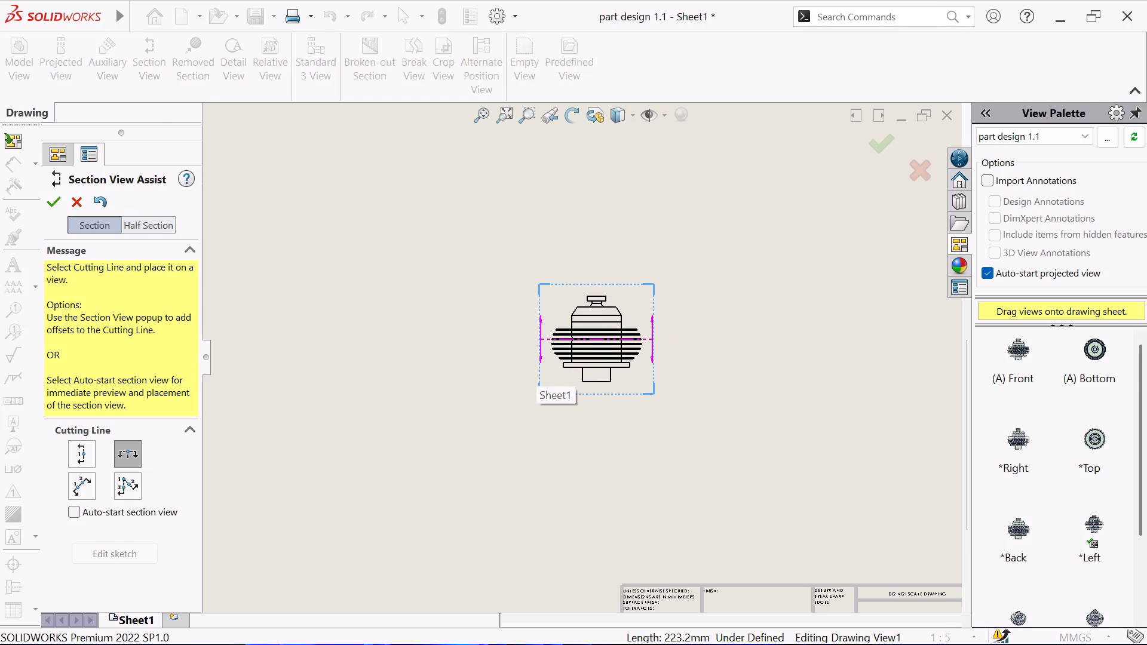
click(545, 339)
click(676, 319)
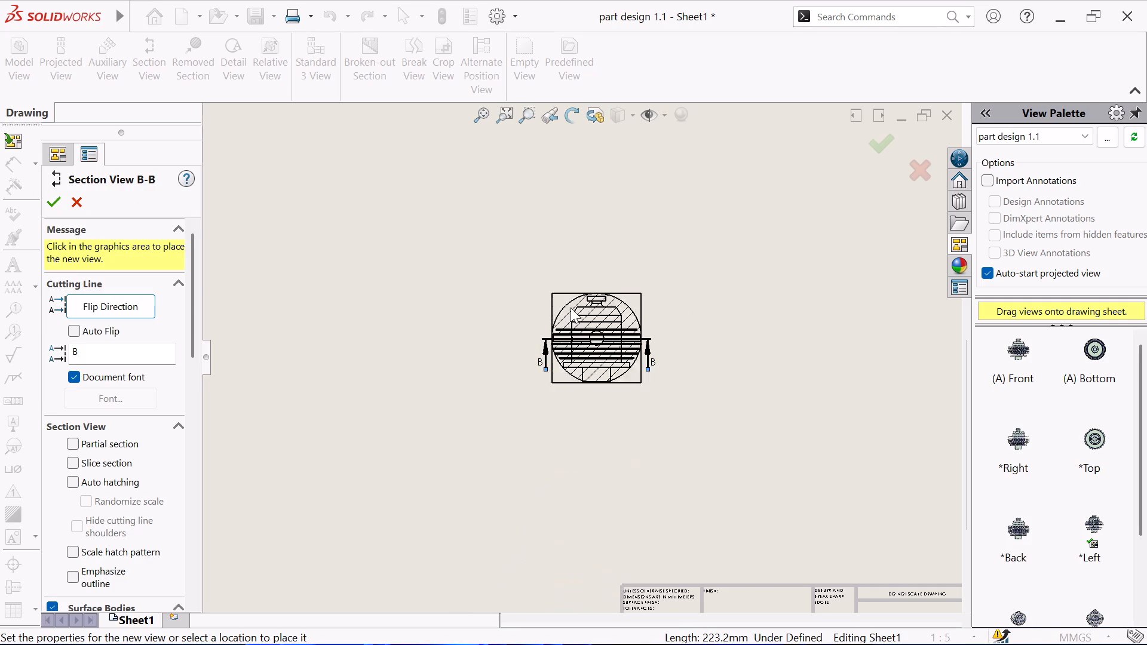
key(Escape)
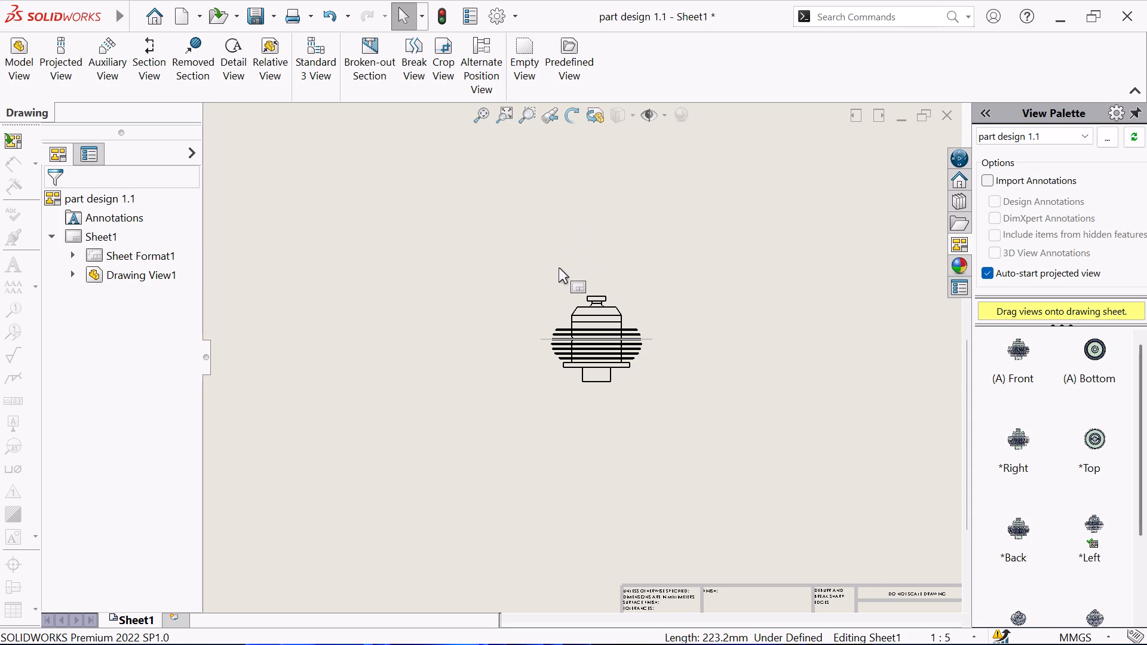
Create a section view with a vertical cutting line through the Left view's centre and place it to the right of that view.
click(152, 48)
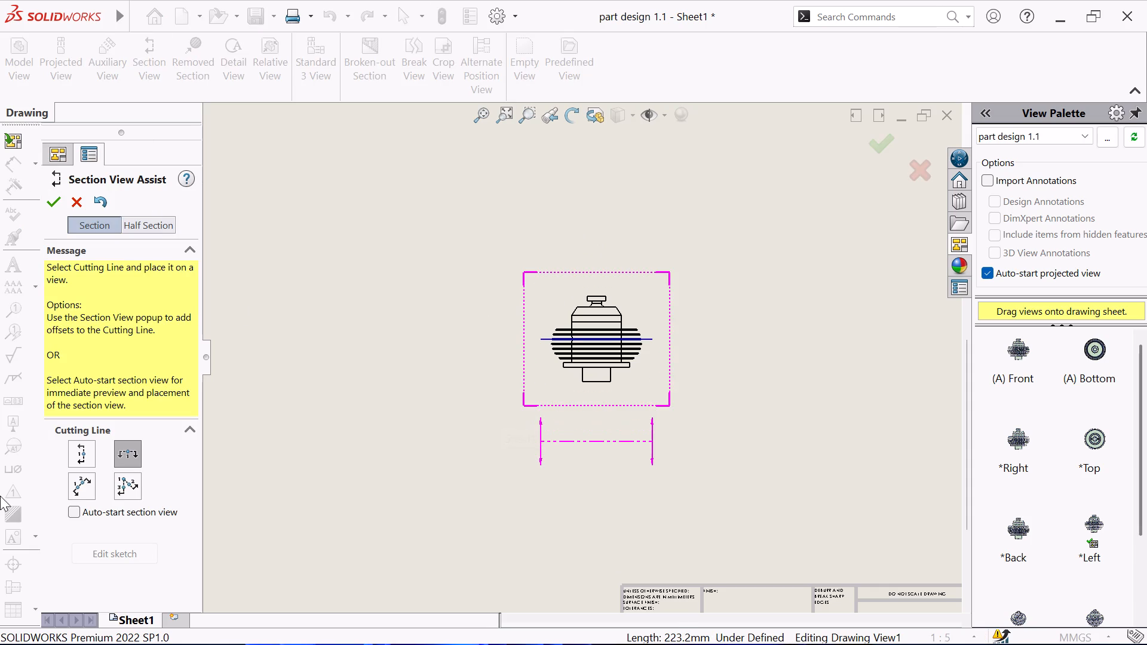
click(75, 455)
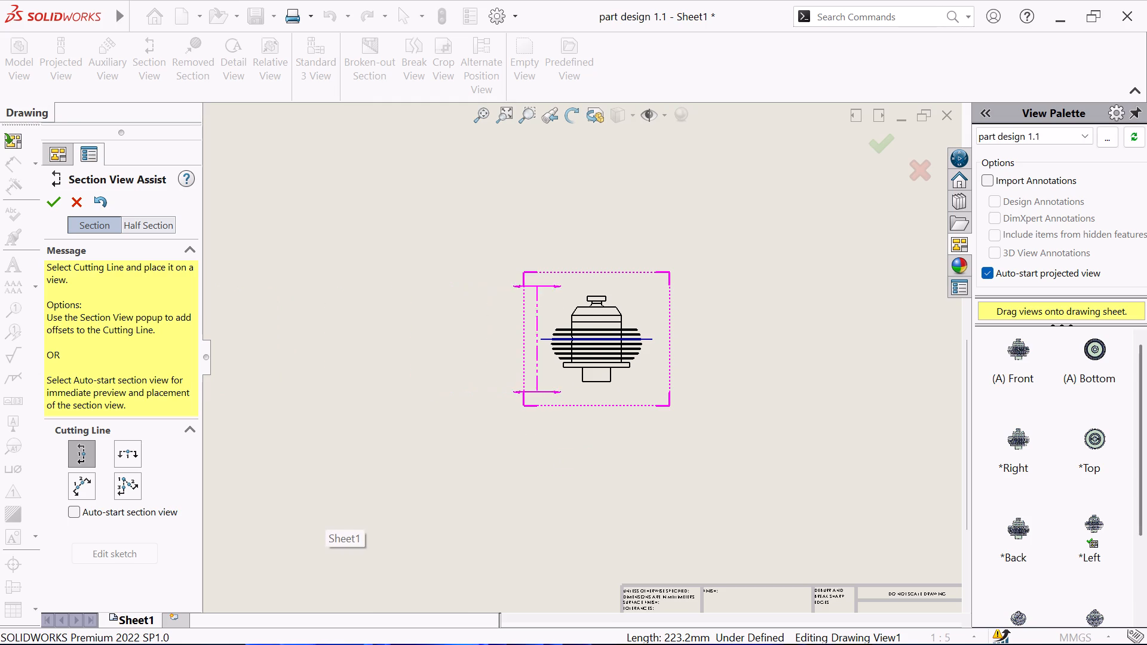
click(599, 413)
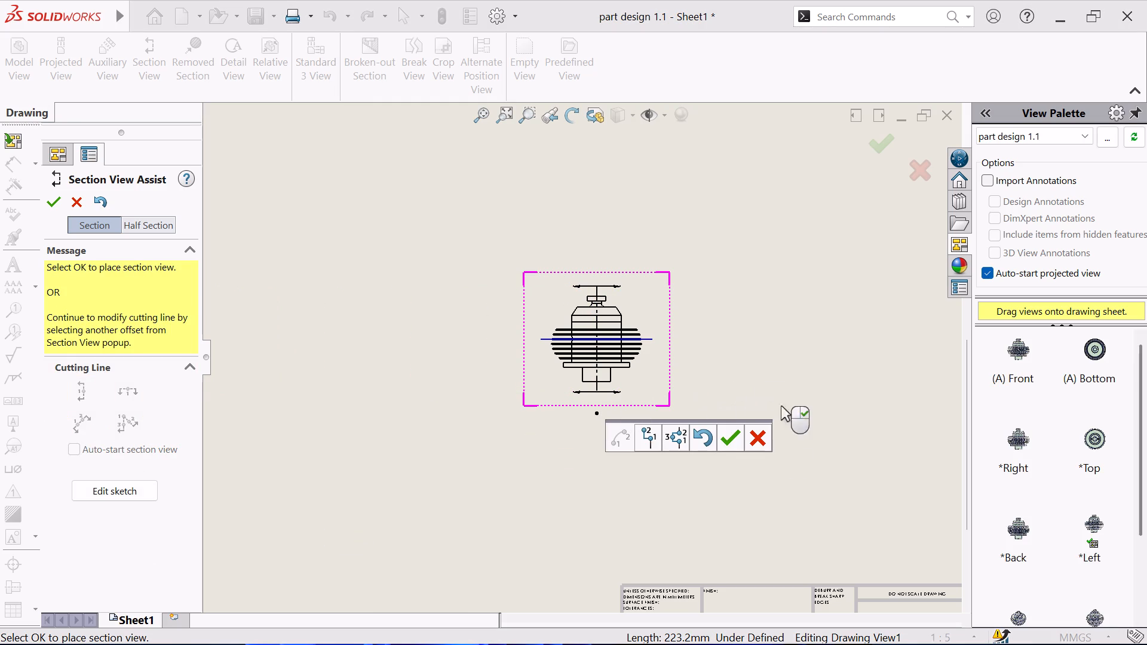
click(699, 430)
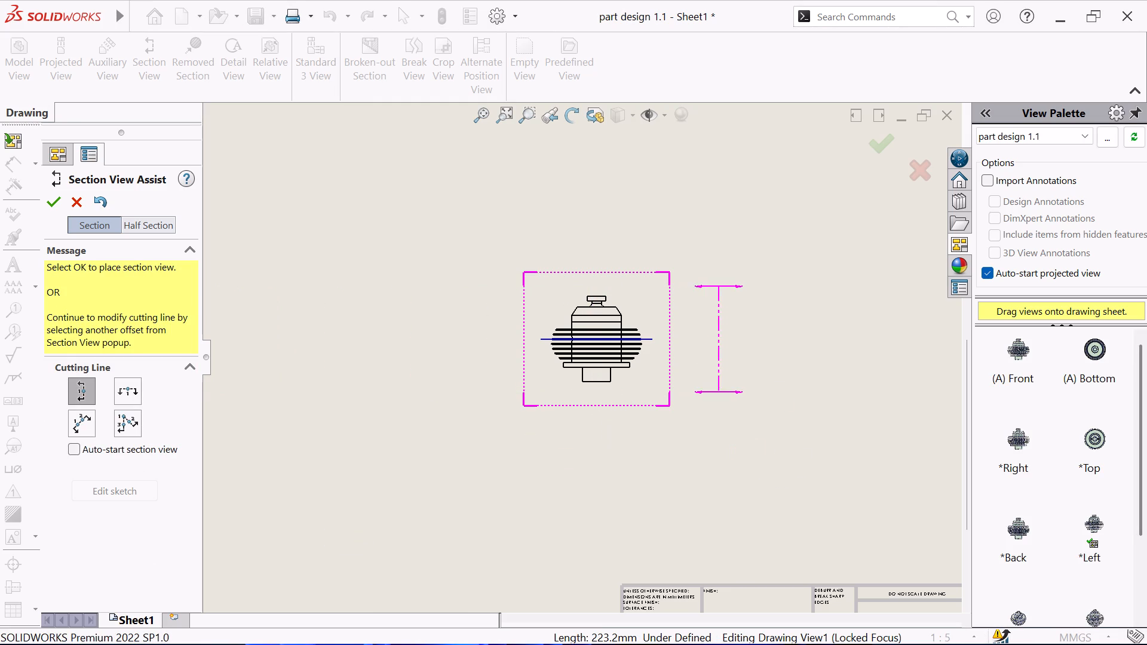
click(594, 404)
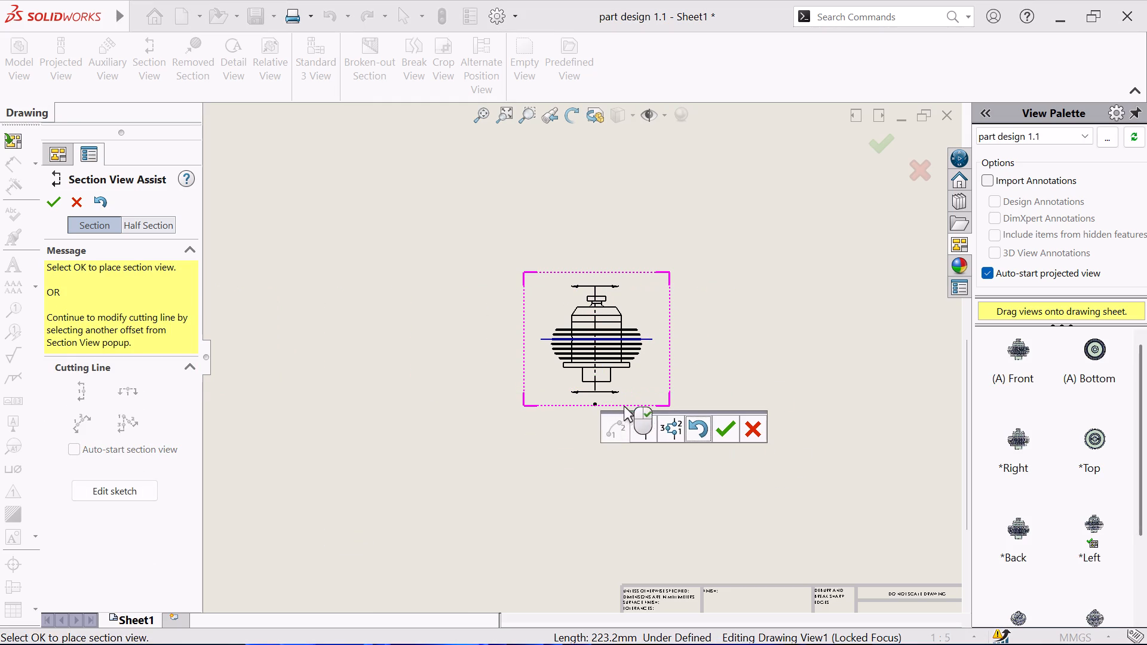
click(730, 432)
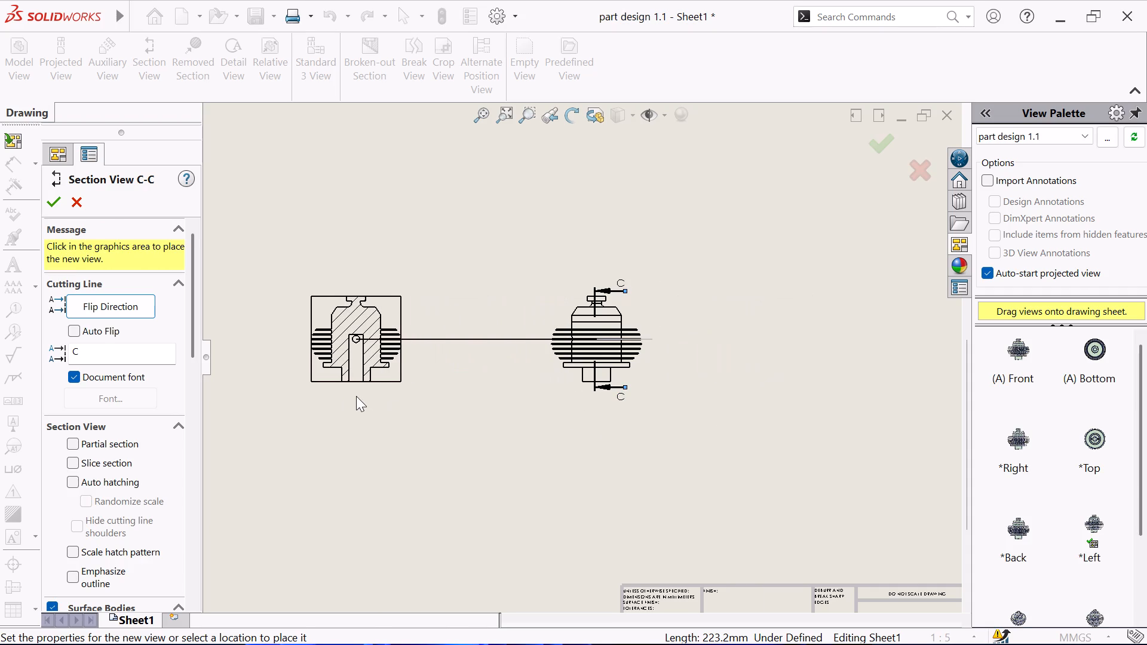
click(801, 425)
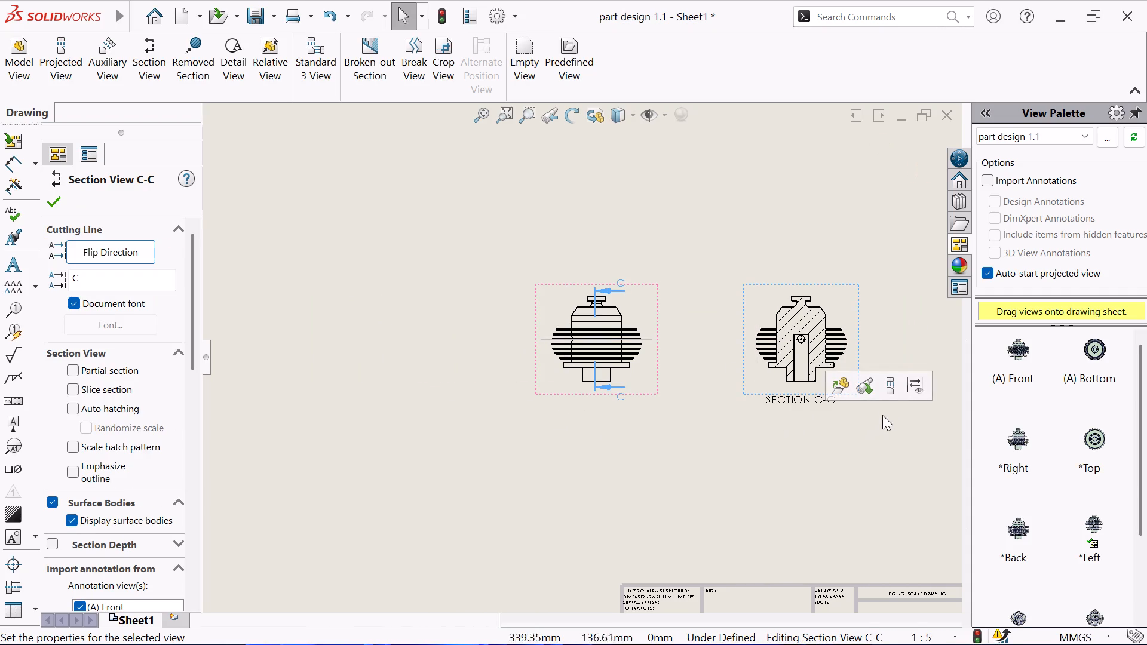
click(50, 198)
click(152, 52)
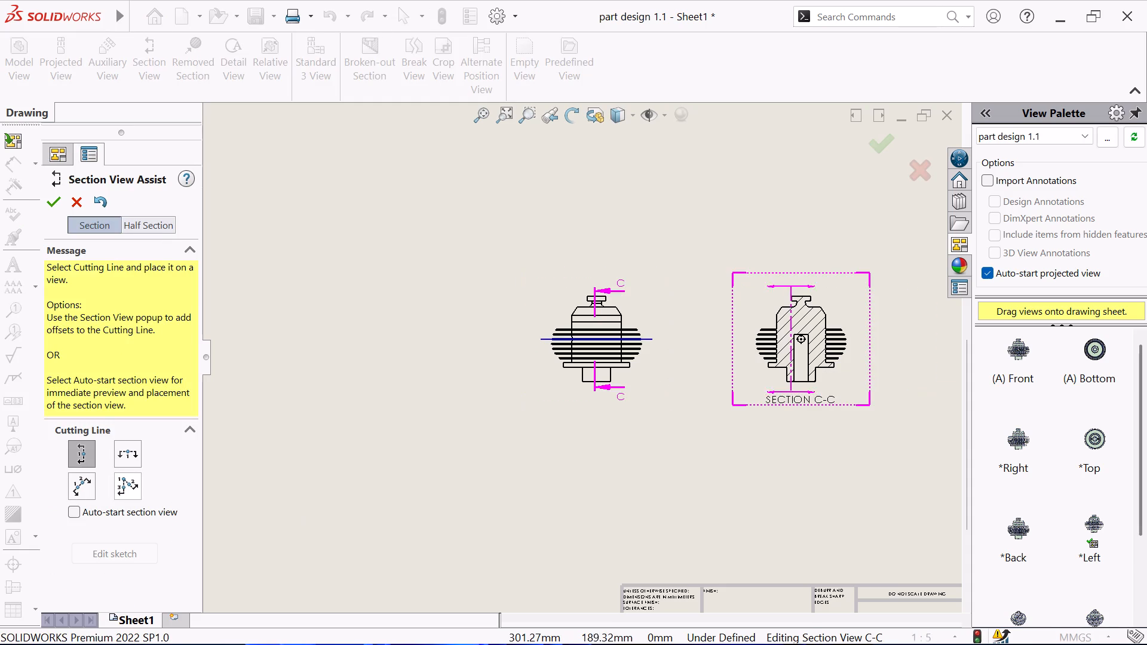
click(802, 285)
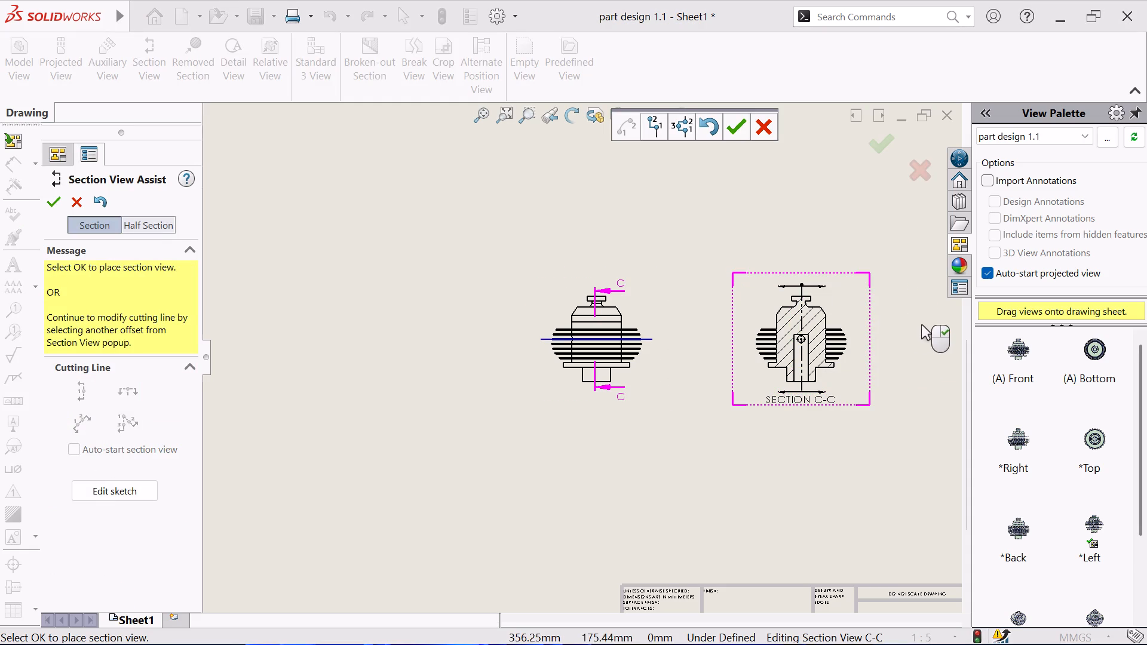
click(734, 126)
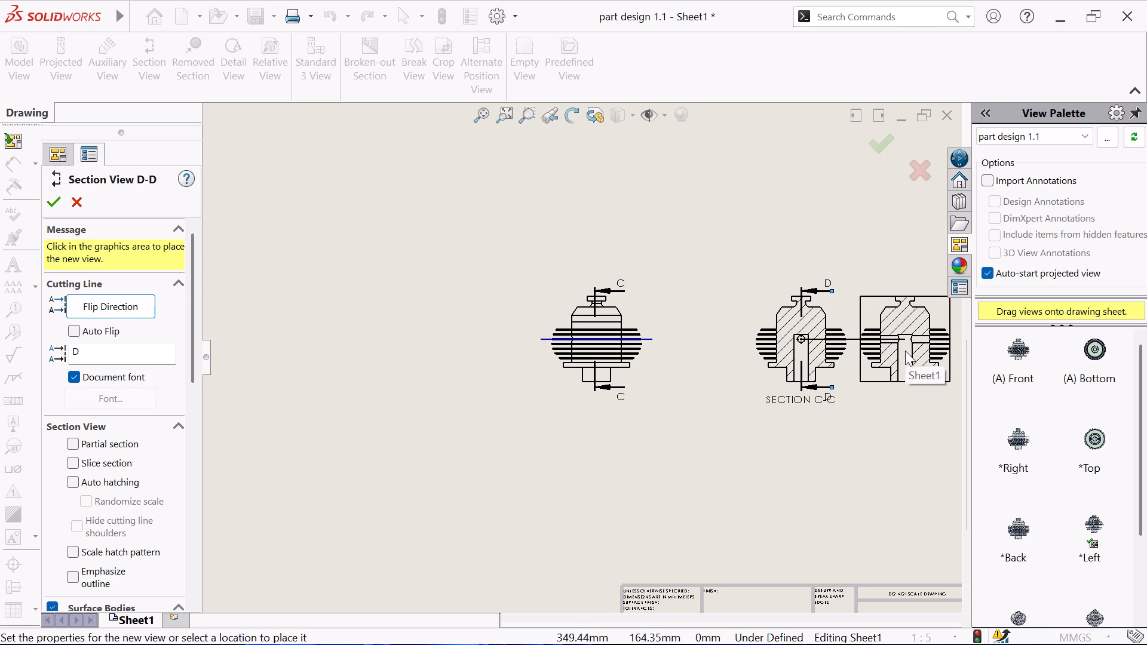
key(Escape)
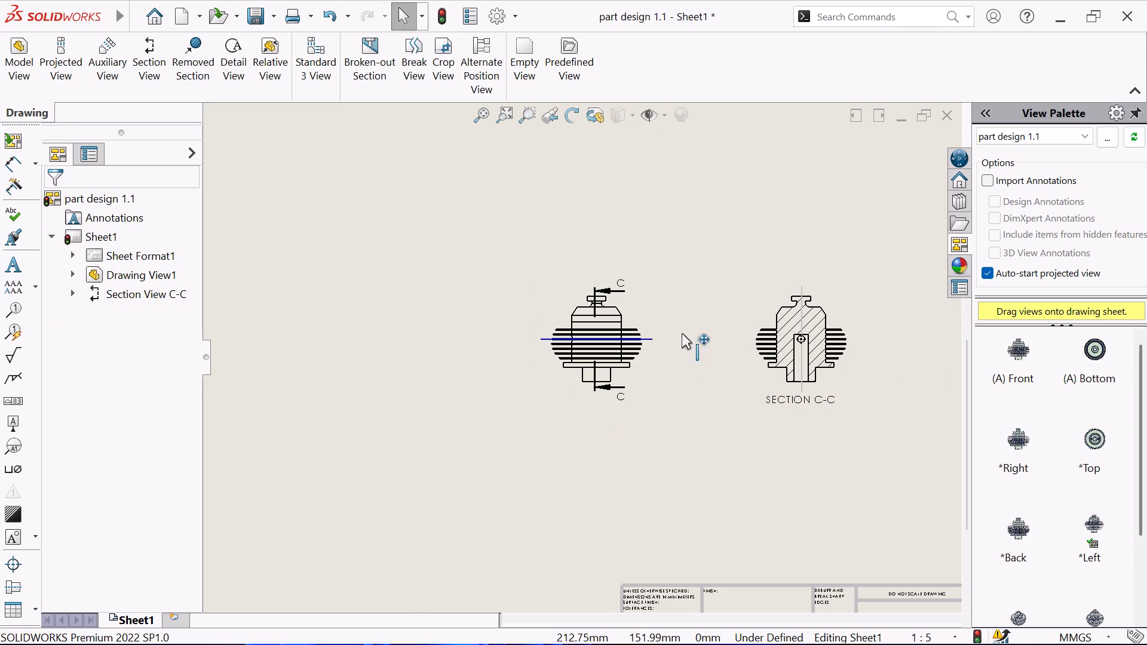
Delete the horizontal sketch line crossing the Left view.
click(653, 338)
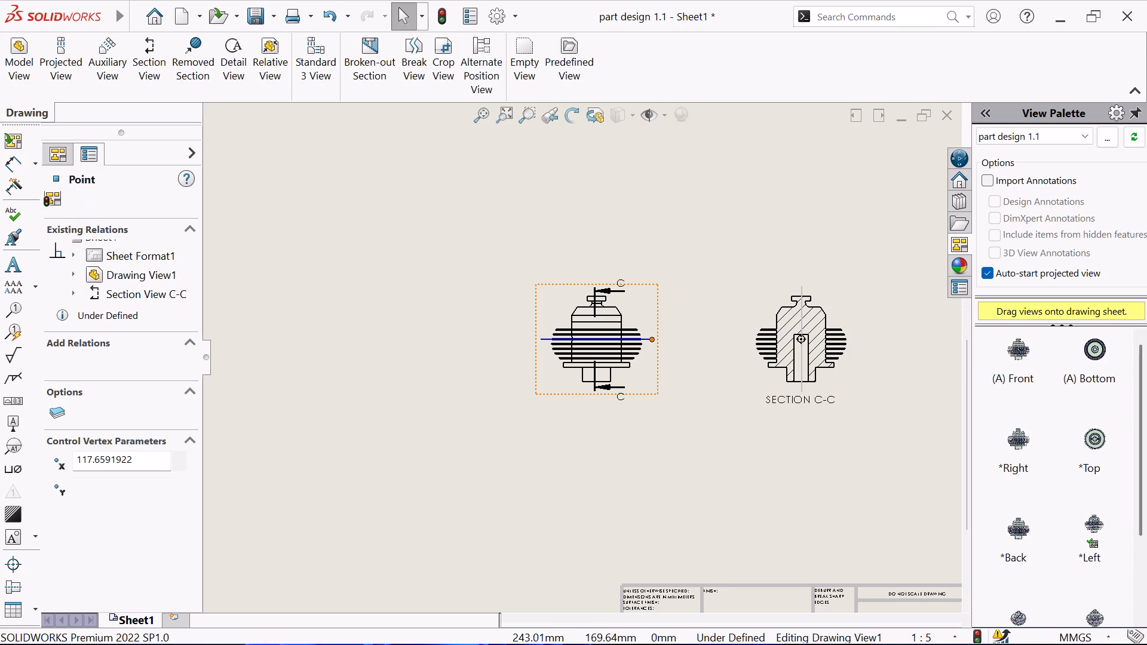
key(Delete)
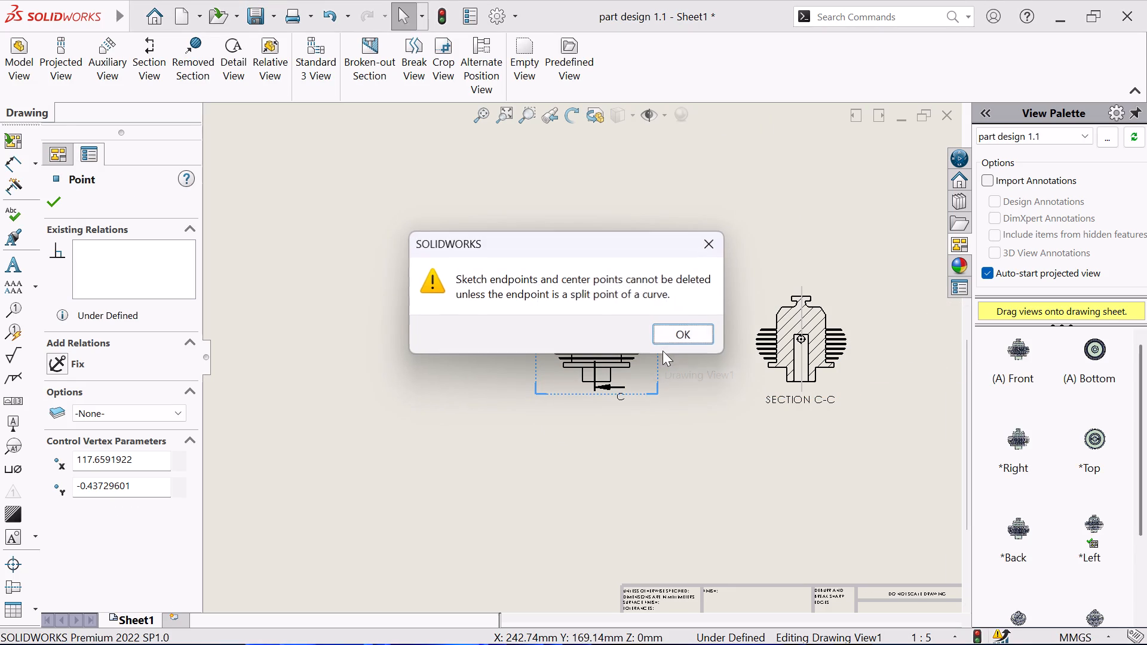
click(715, 239)
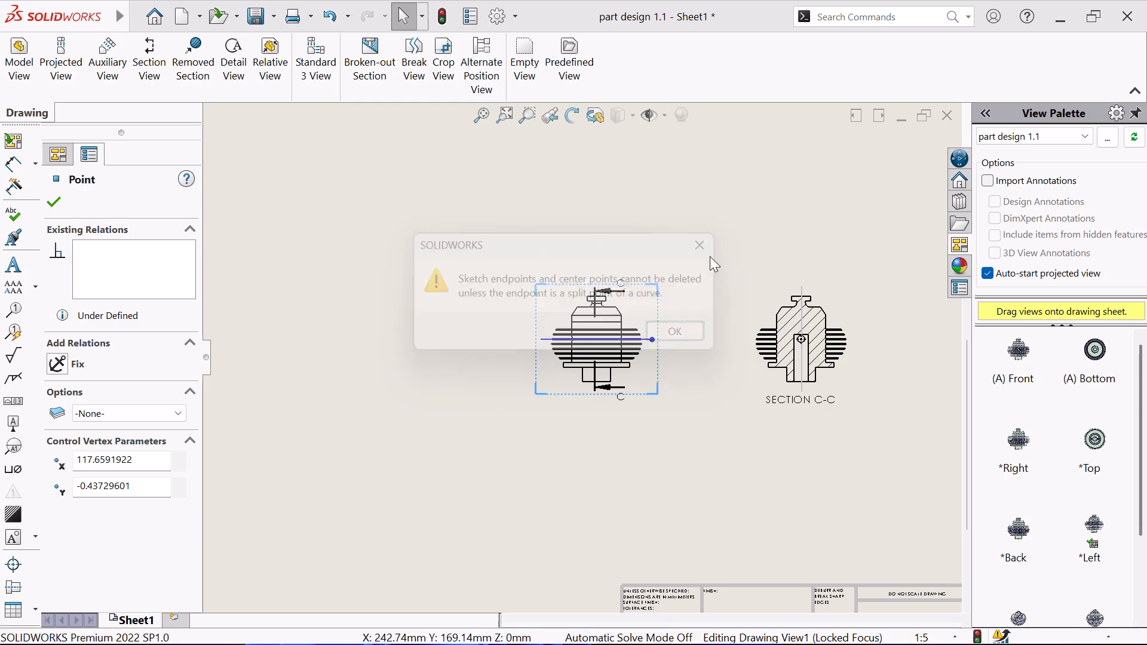
key(Escape)
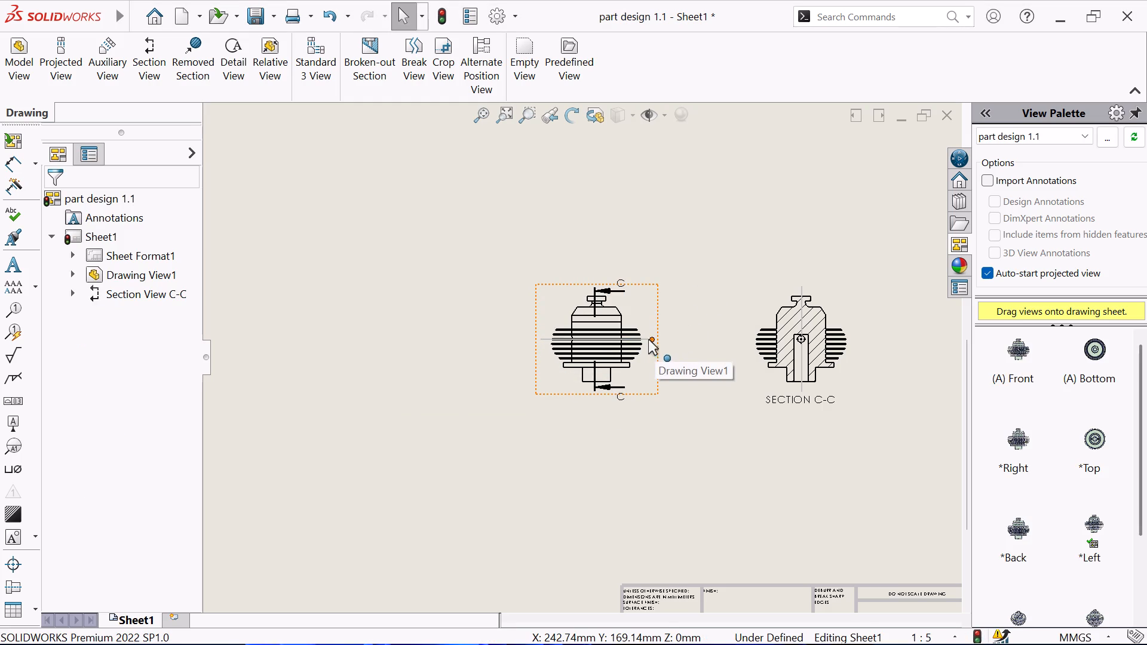
click(647, 339)
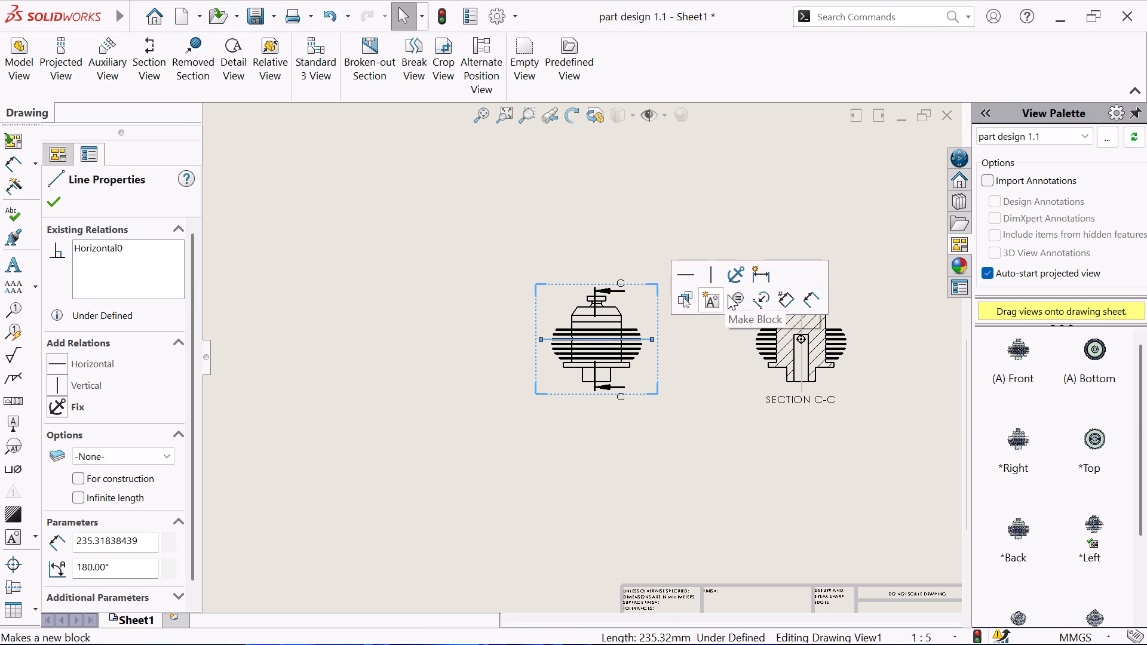
key(Delete)
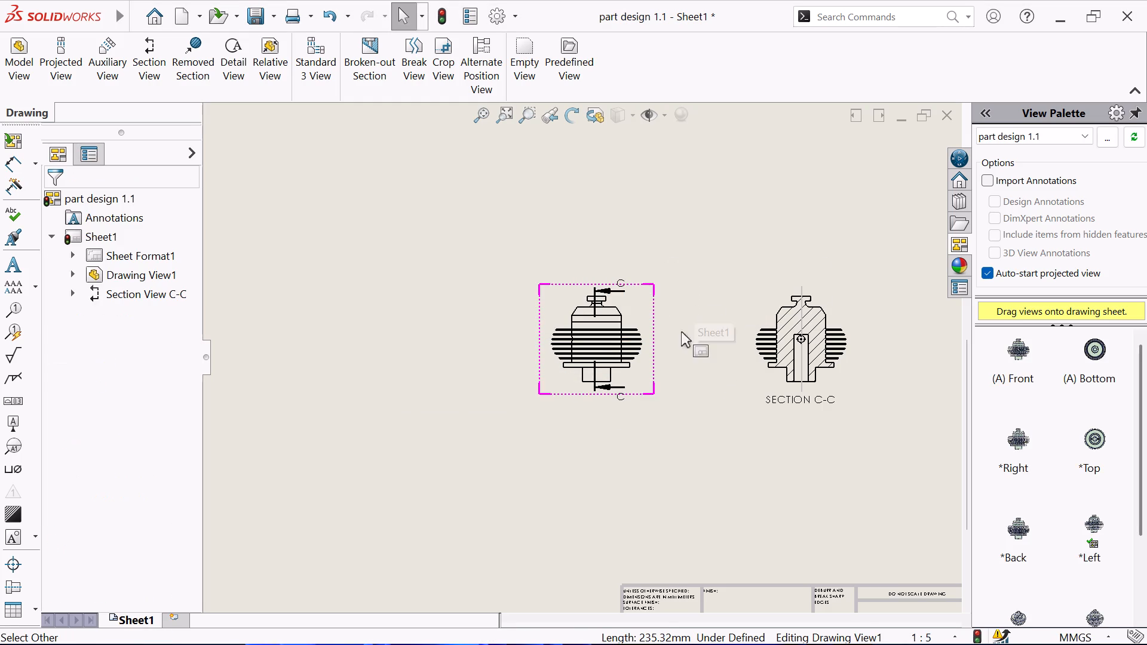
click(640, 425)
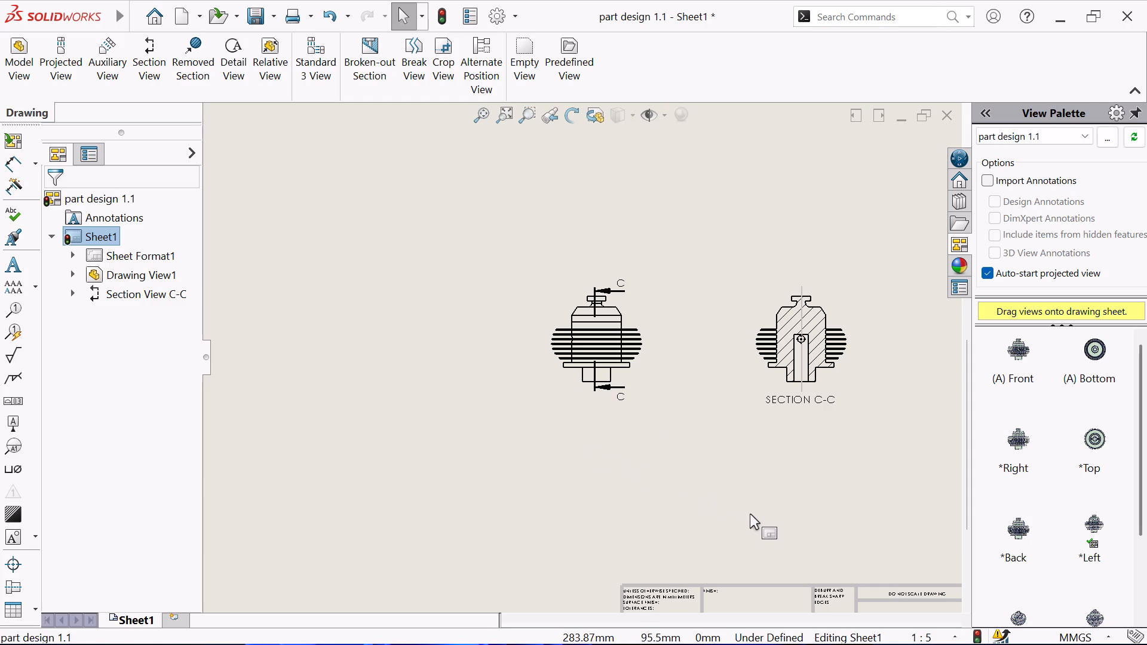
Place an Isometric view below and to the left of the Left view and display it shaded with edges.
scroll(1082, 553, down, 2)
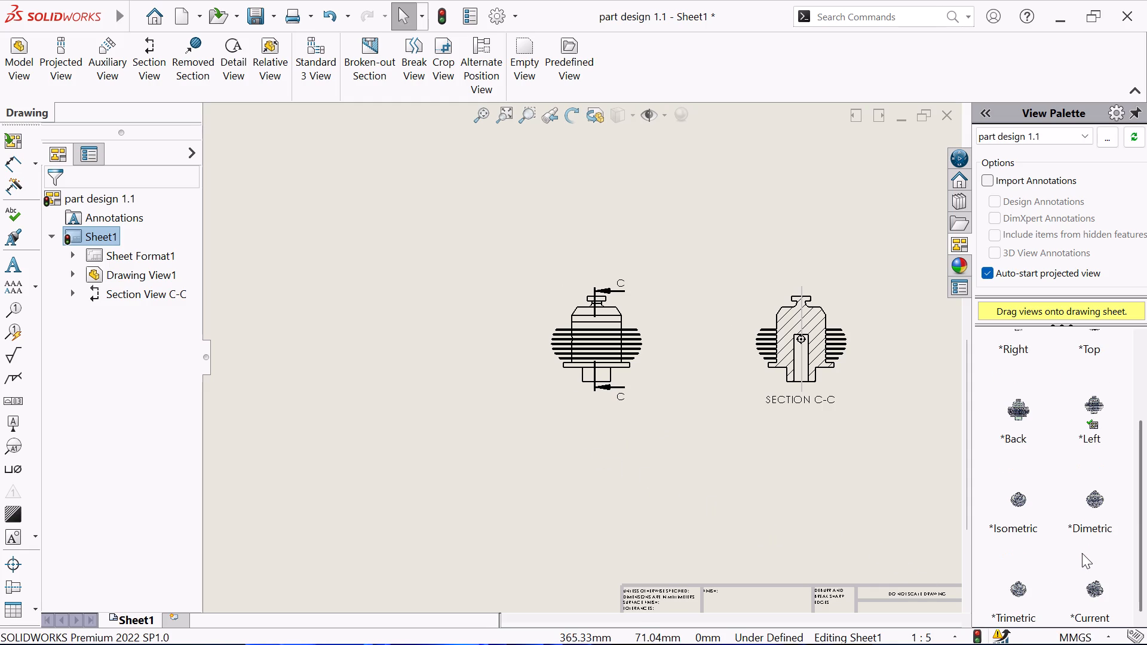
drag(1025, 510, 1024, 510)
drag(1024, 510, 344, 469)
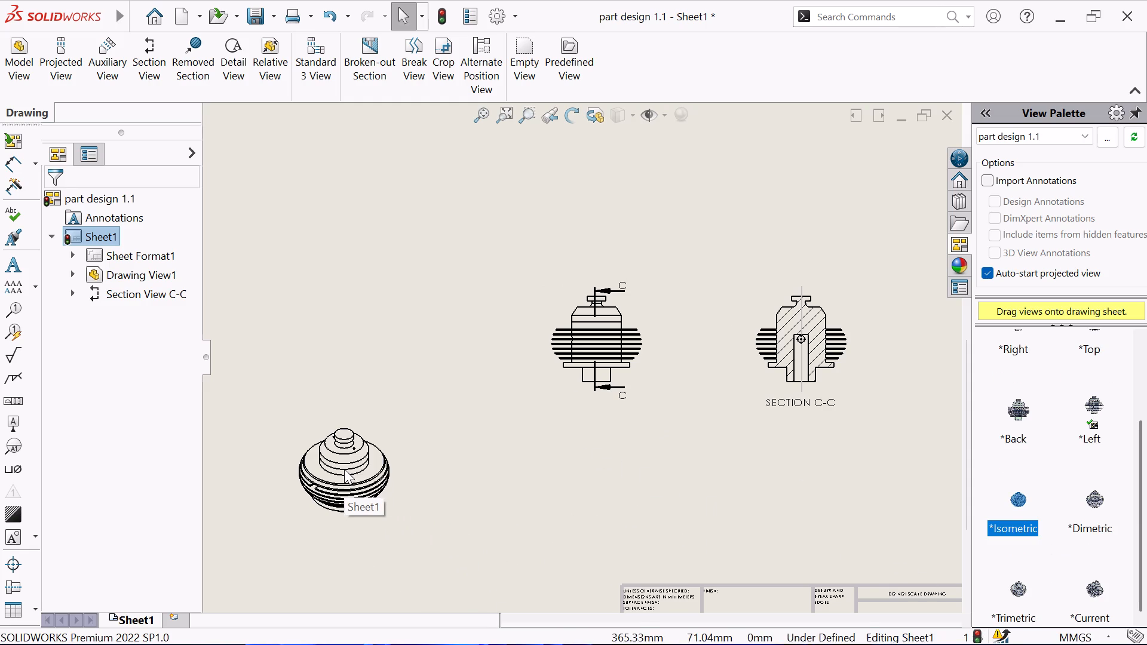
click(410, 434)
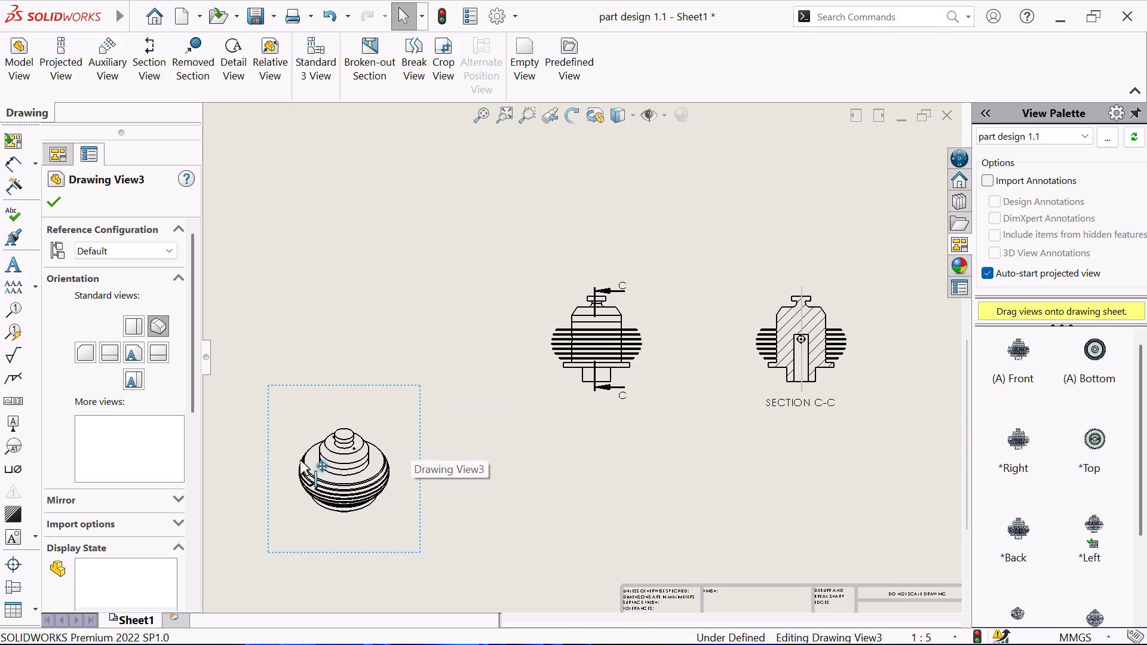
scroll(159, 508, down, 3)
click(156, 553)
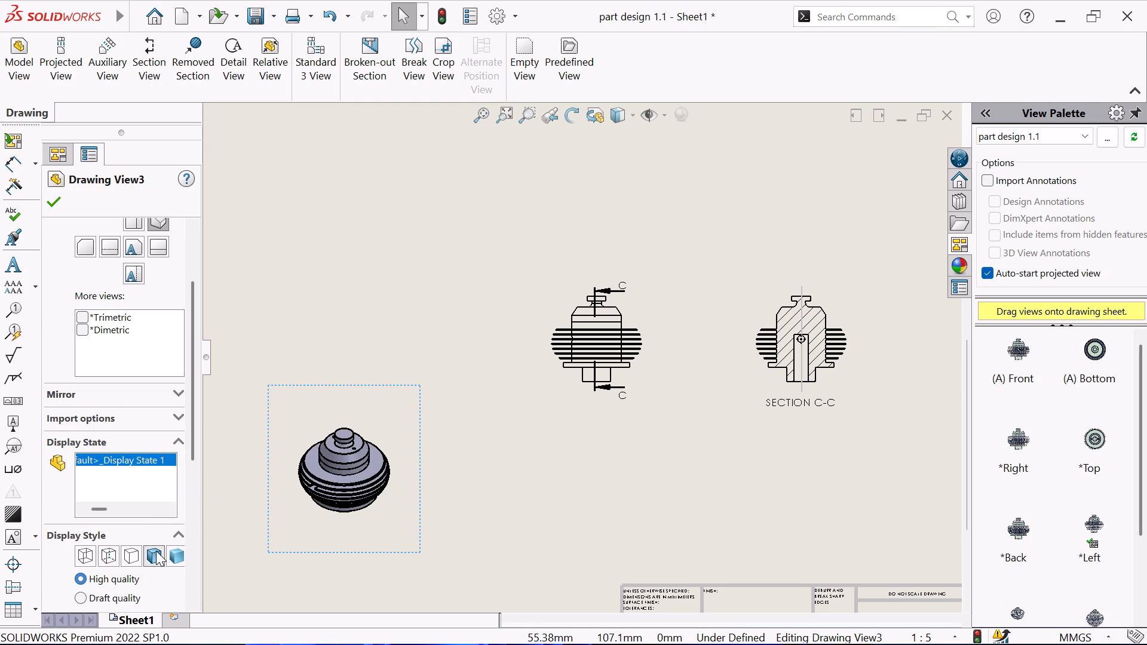
click(51, 206)
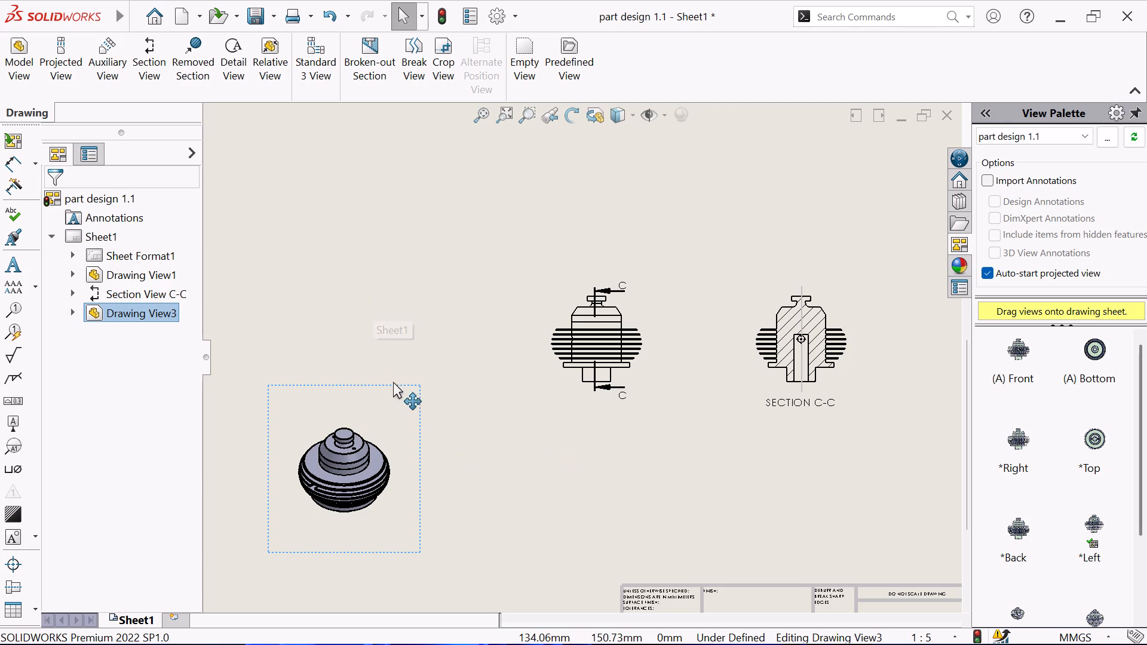
In the section view, dimension the top cap's half-width from the vertical centre line to its right corner, placing the text above.
click(10, 163)
scroll(894, 351, down, 3)
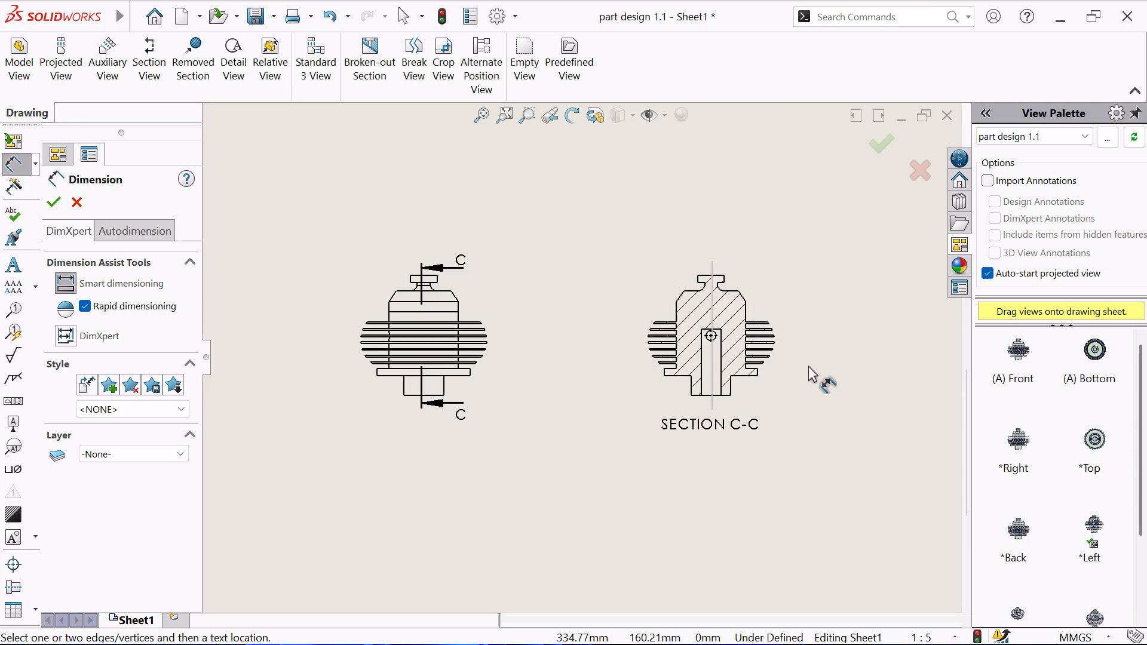
scroll(808, 365, down, 3)
scroll(644, 262, down, 4)
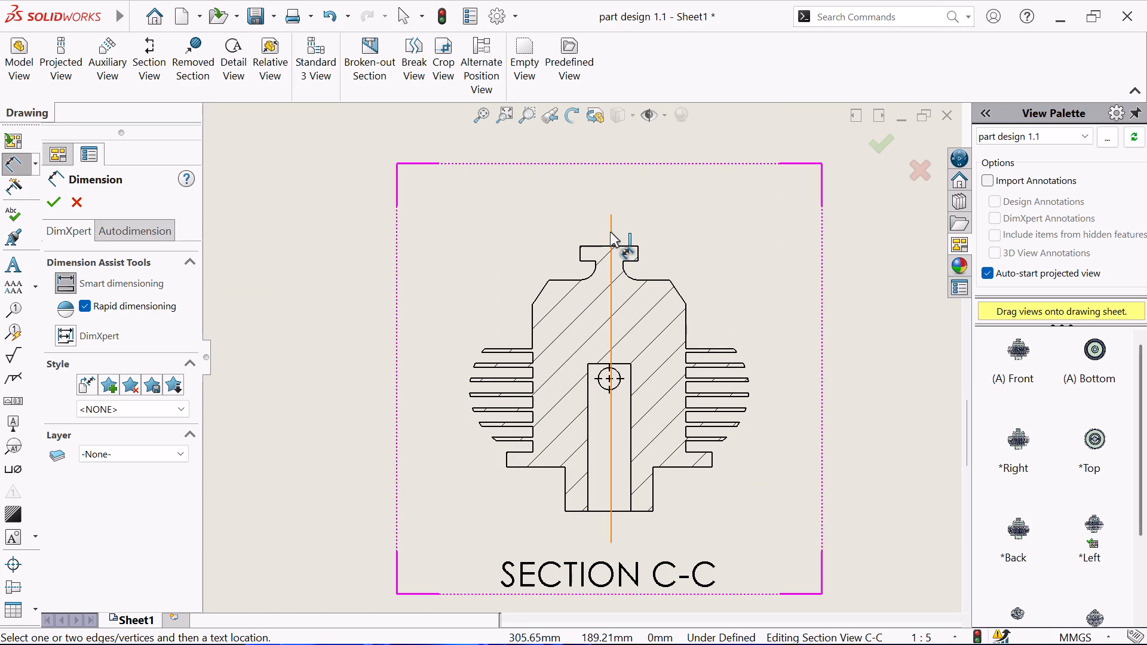
click(611, 231)
click(639, 245)
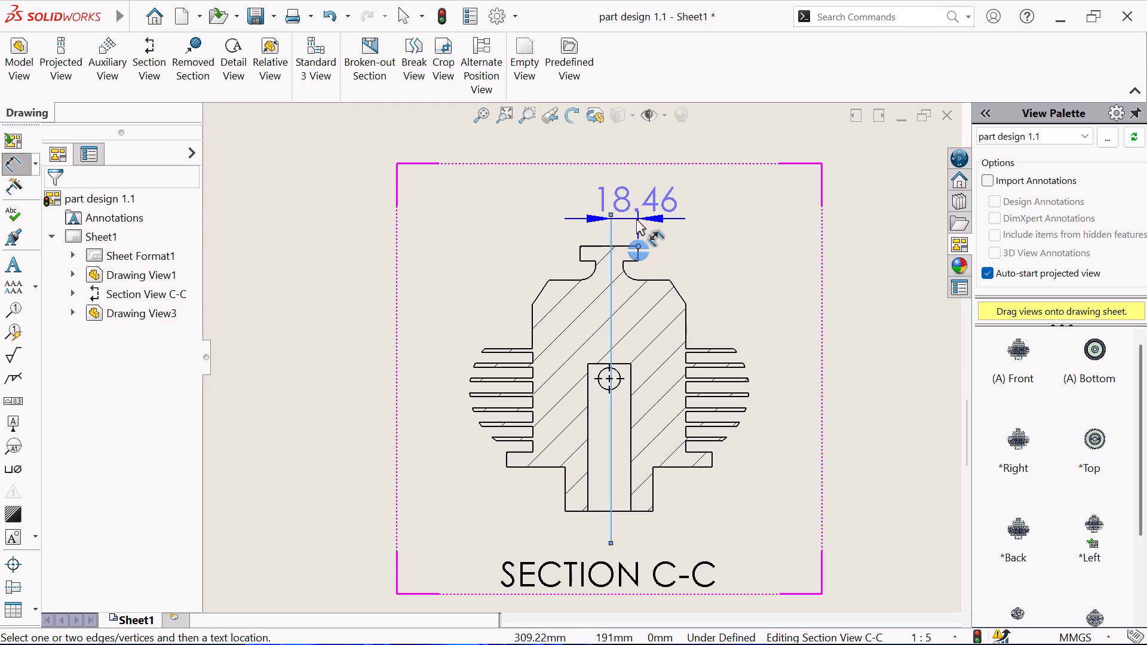
click(634, 226)
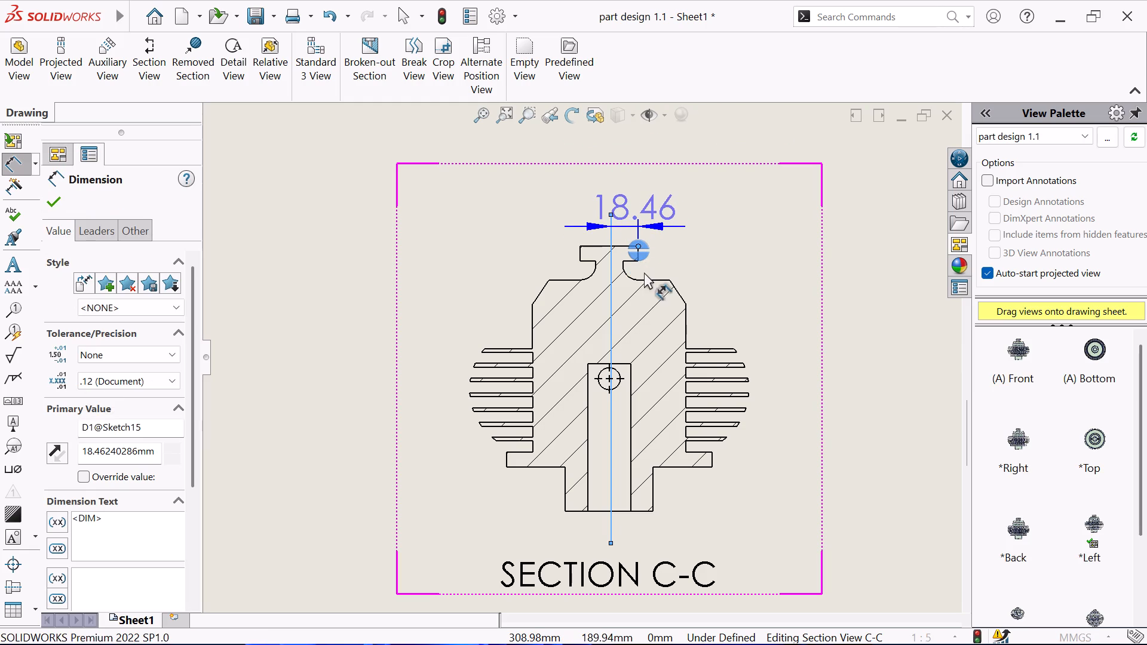
click(563, 204)
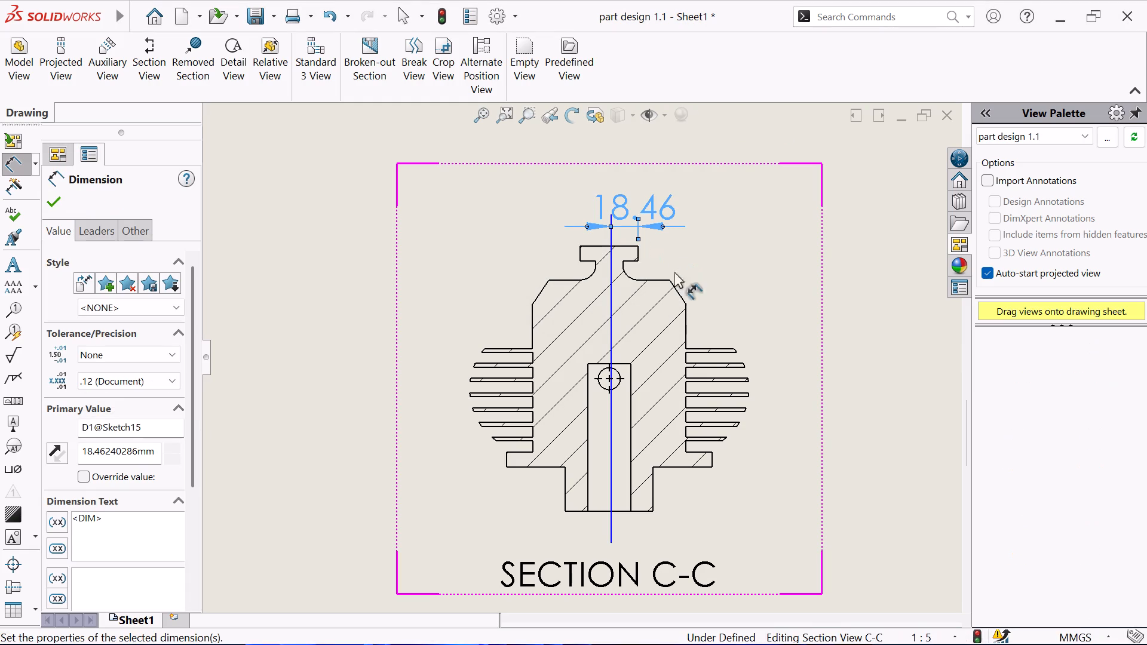
Dimension the thickness of the top cap along its right edge, placing the text to the right of the cap.
scroll(658, 266, down, 2)
click(625, 261)
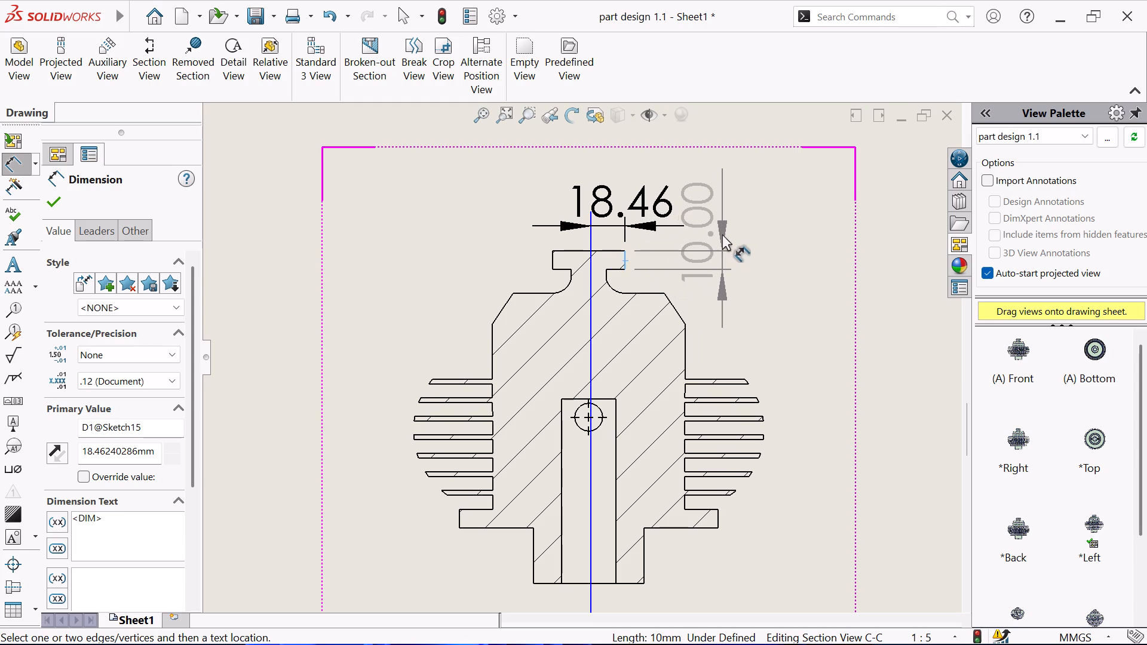
click(722, 234)
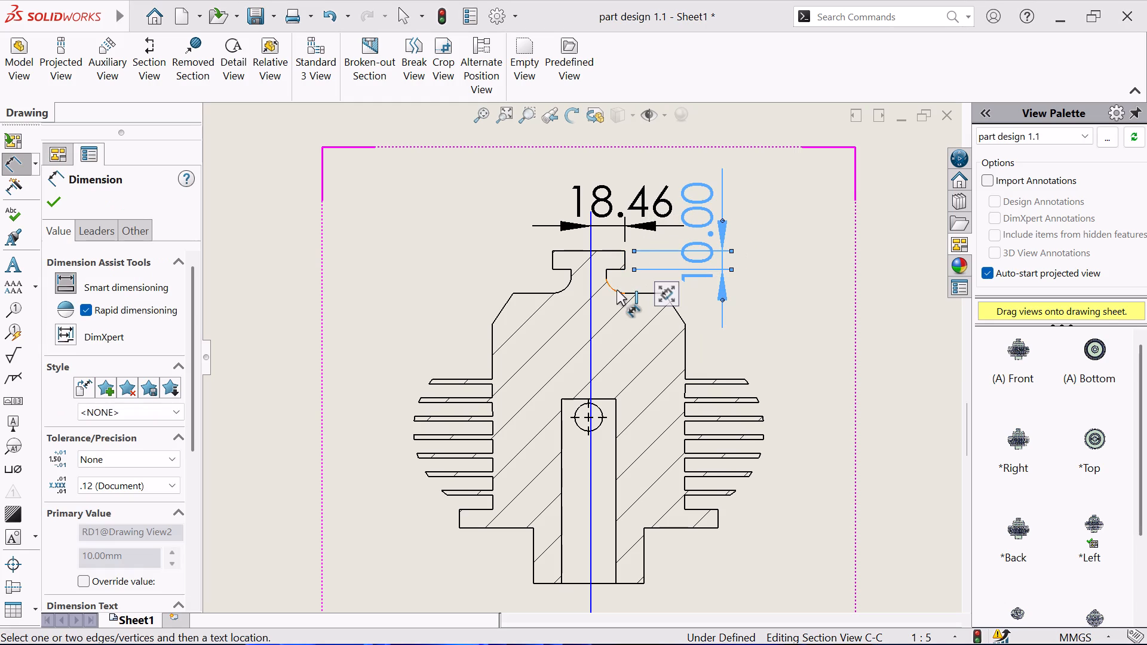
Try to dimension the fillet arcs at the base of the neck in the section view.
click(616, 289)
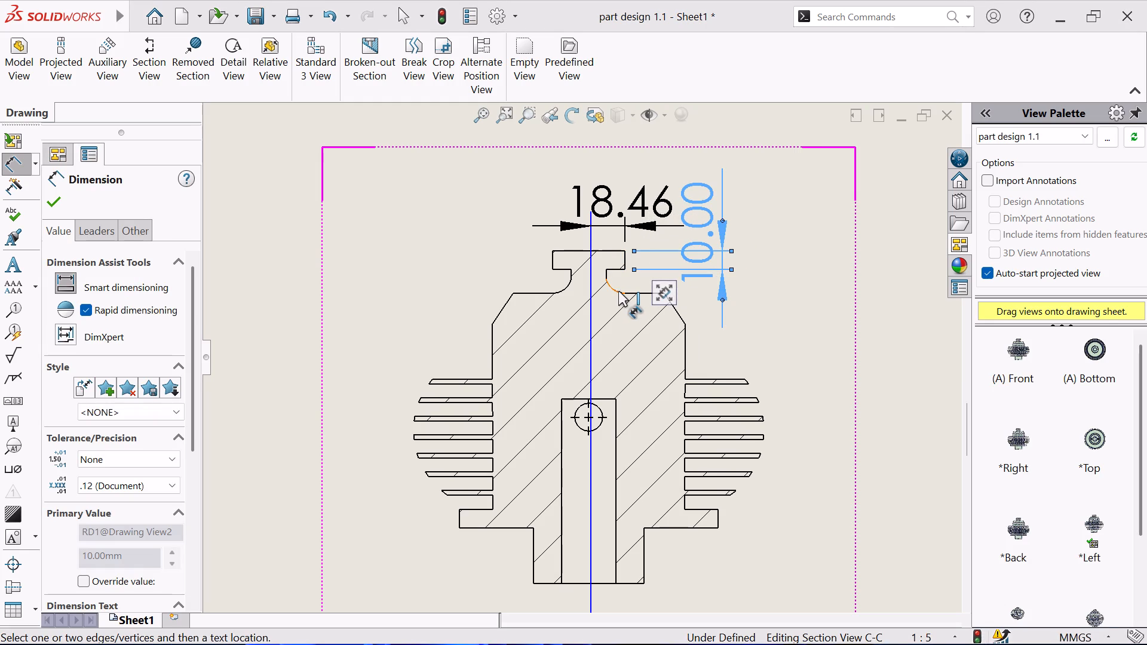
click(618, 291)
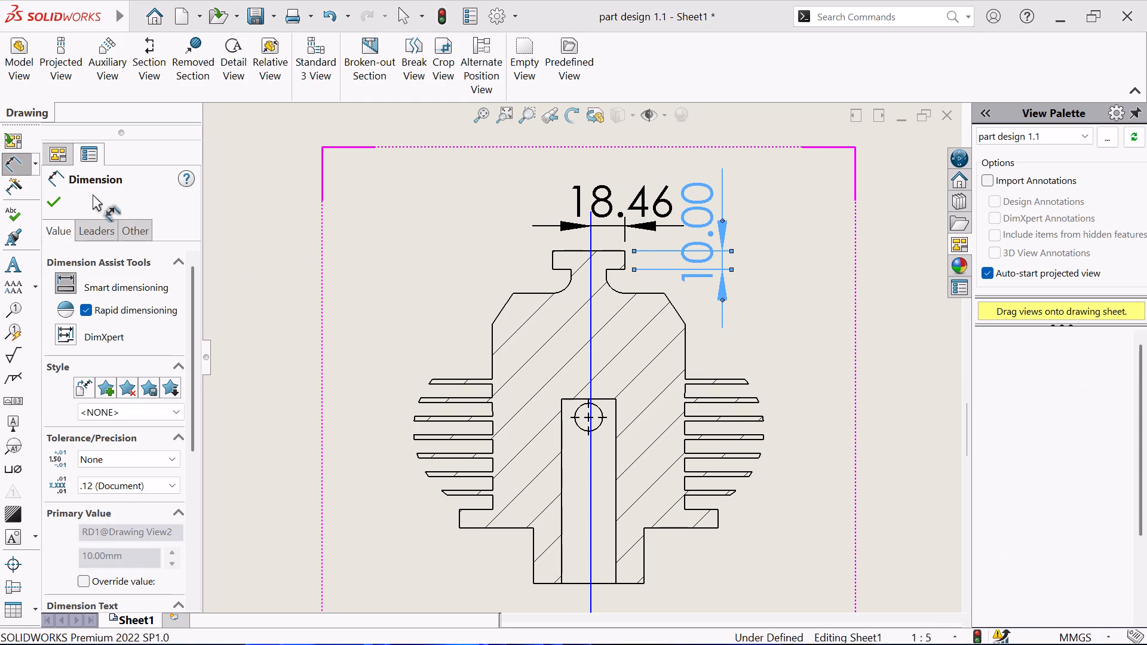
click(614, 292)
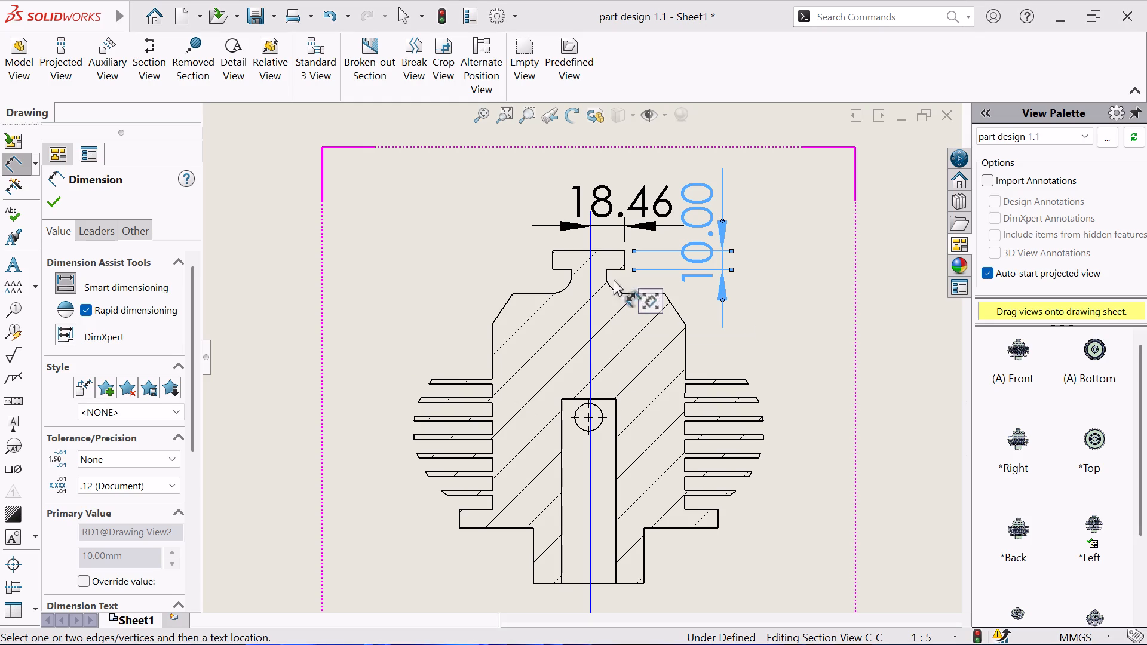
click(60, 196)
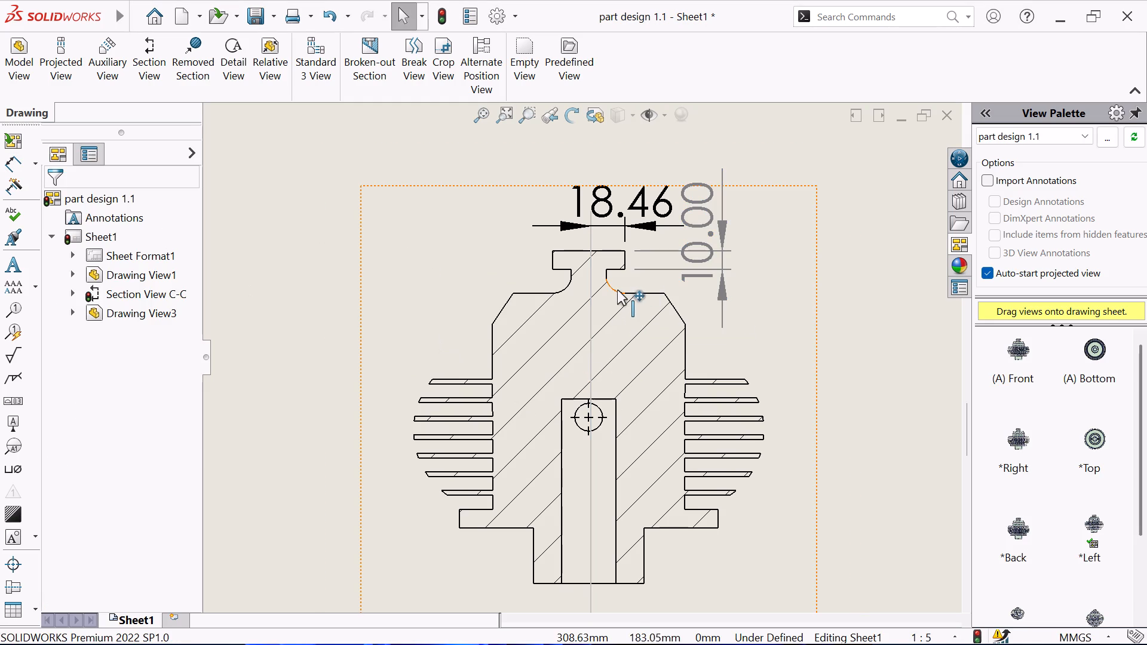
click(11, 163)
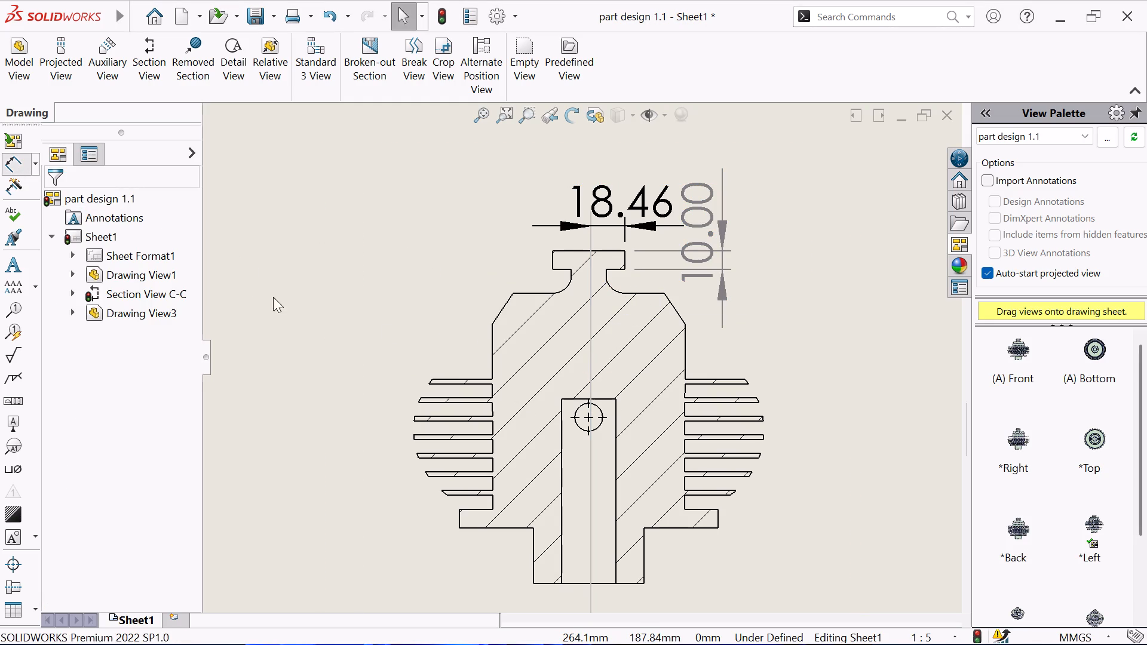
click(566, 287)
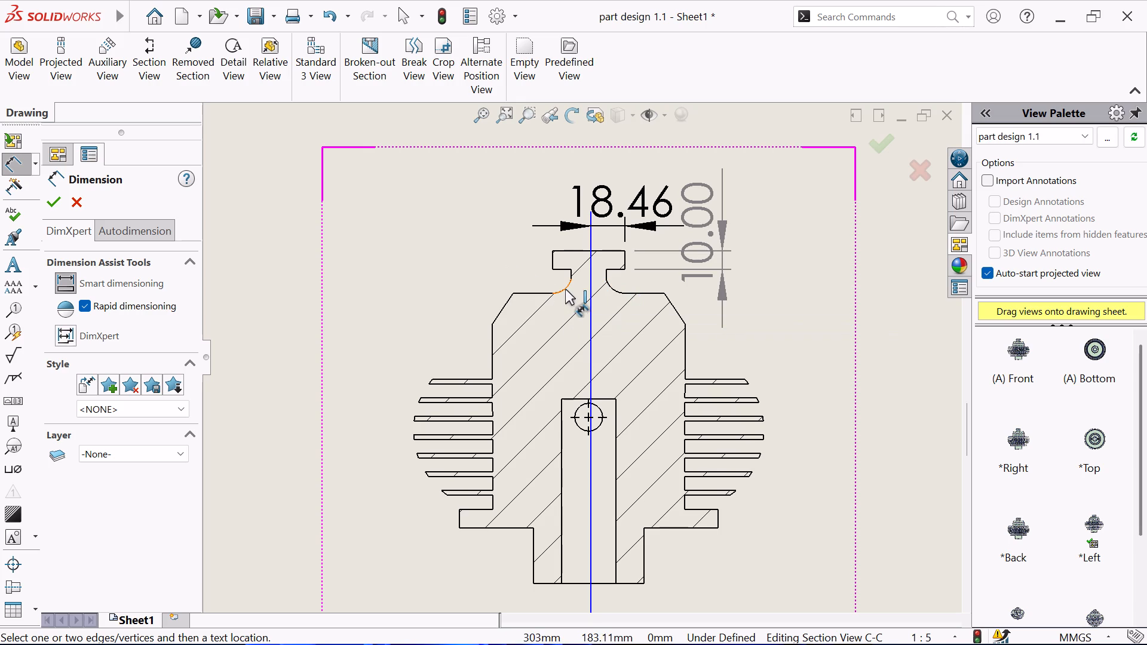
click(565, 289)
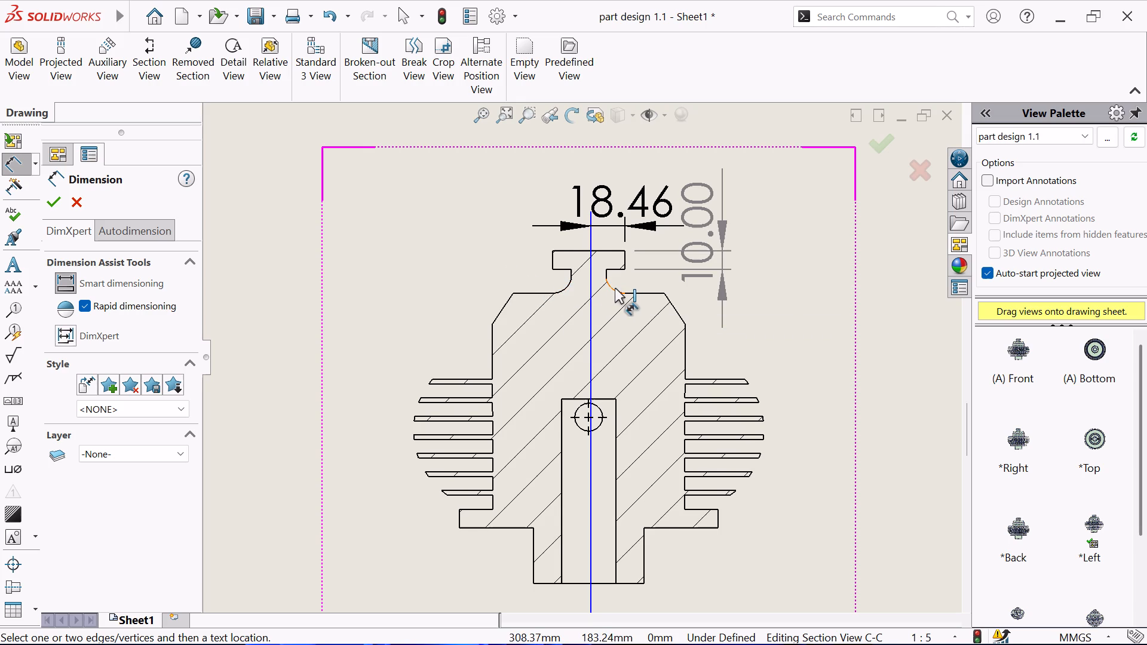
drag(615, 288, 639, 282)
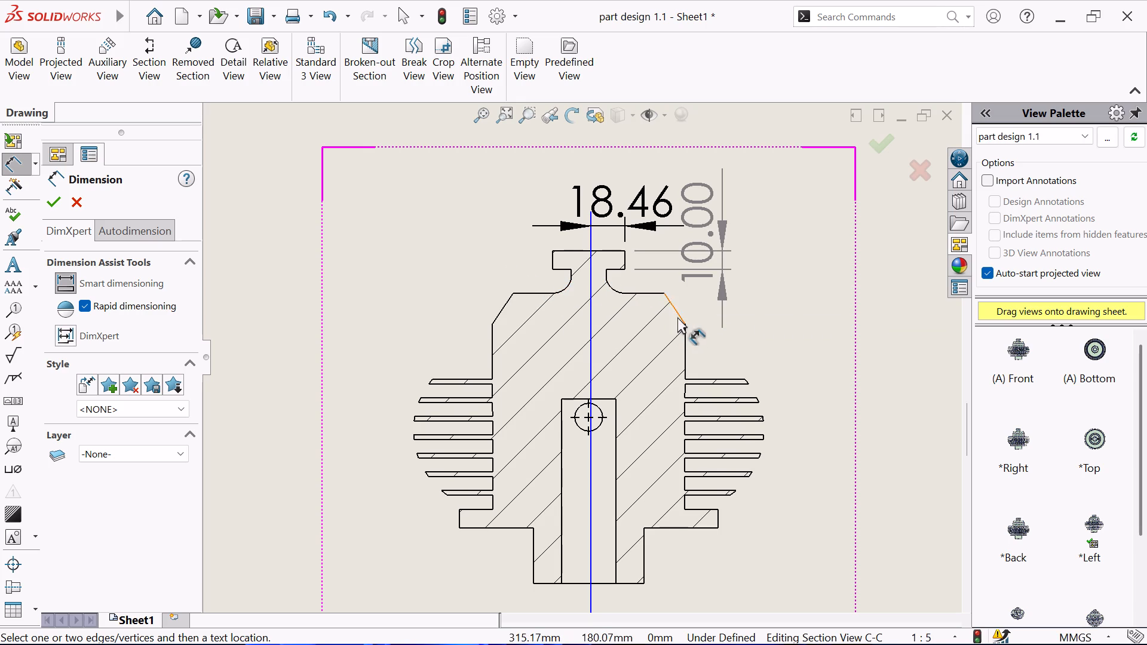
Dimension the length of the body's right sloped shoulder between its two corners, placing the aligned text to the upper right.
click(679, 314)
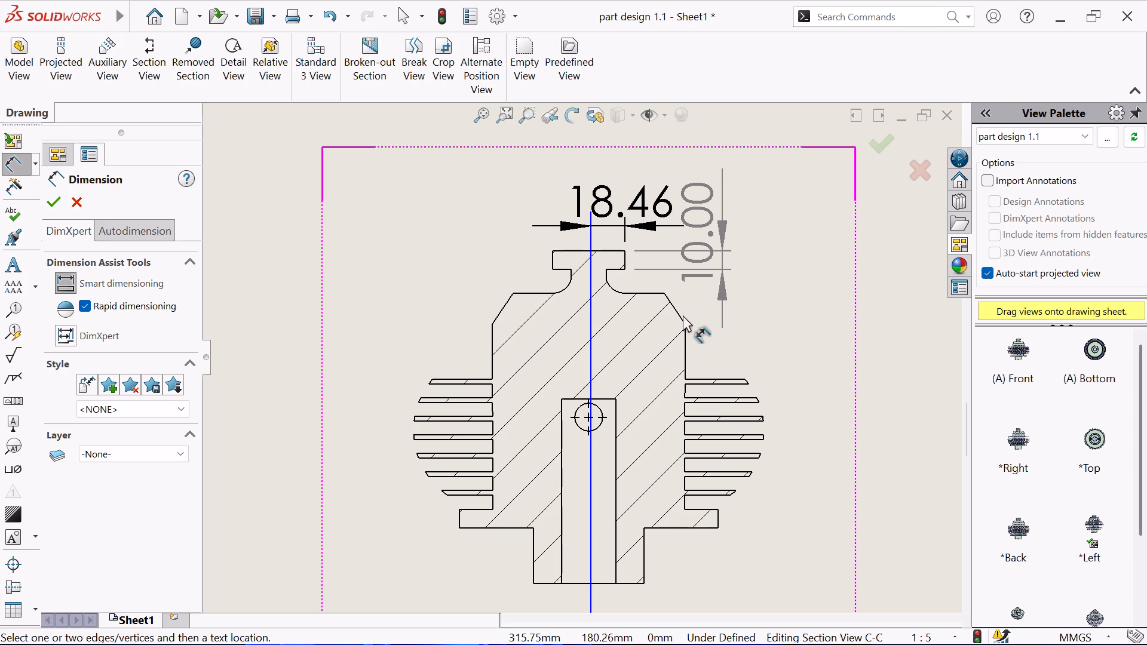
click(685, 323)
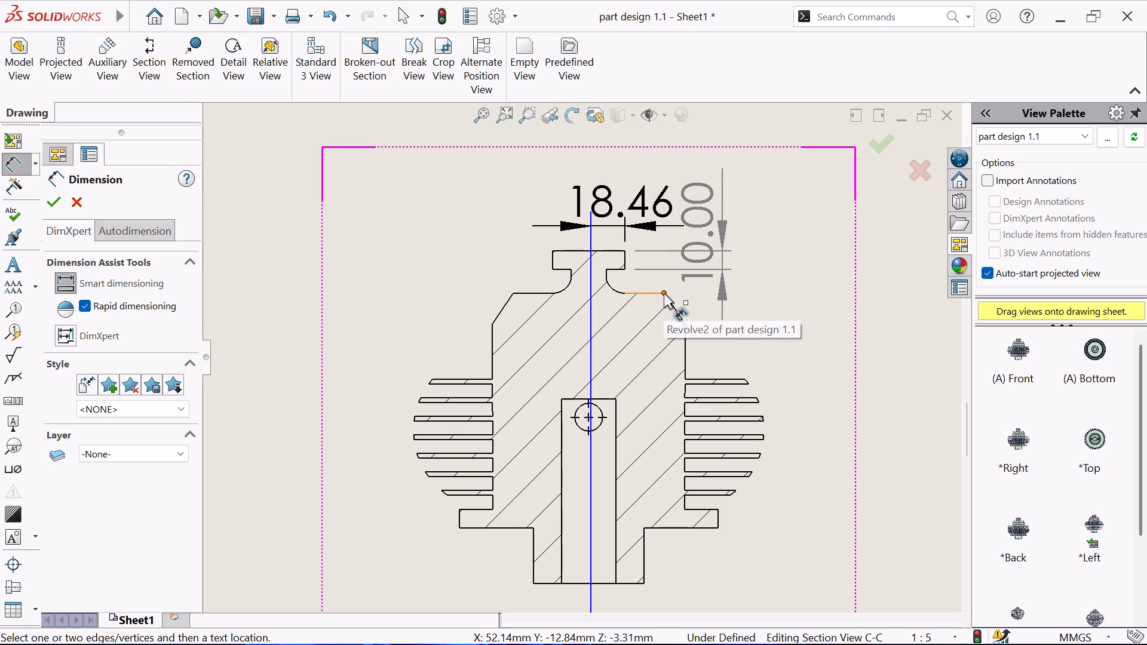
click(664, 293)
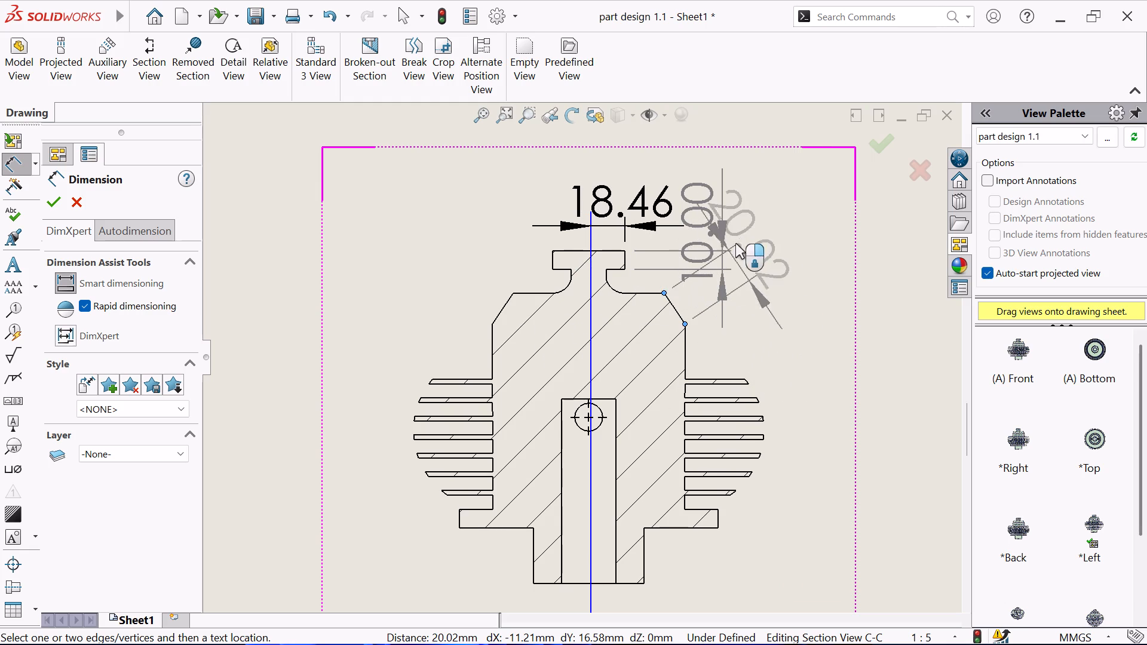
click(790, 193)
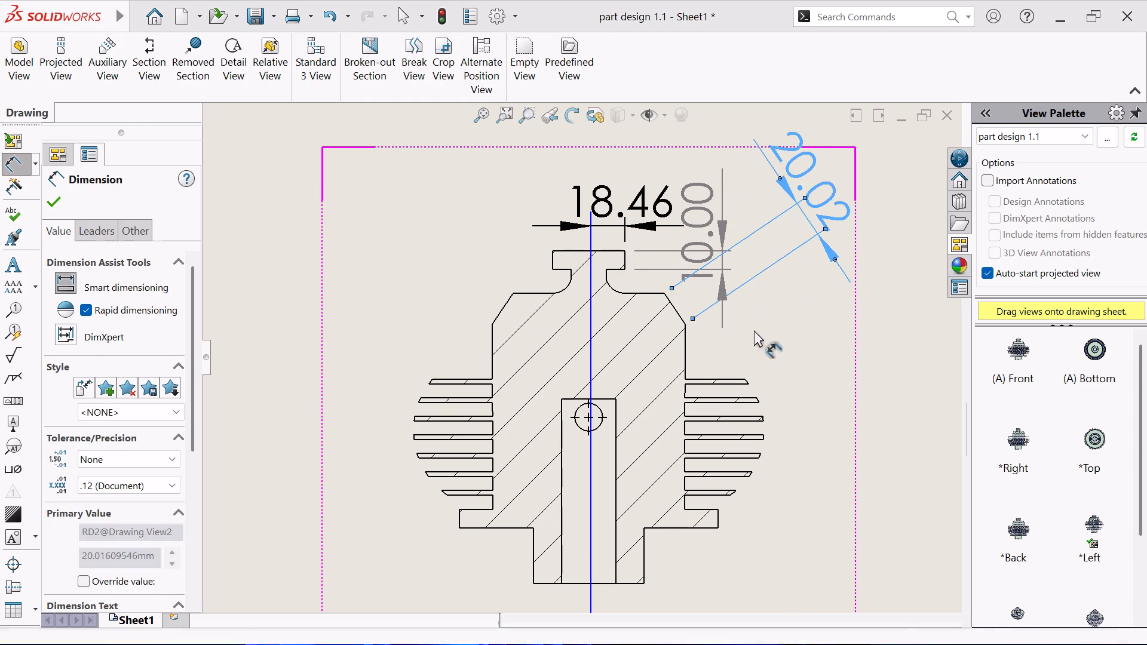
Dimension the vertical distance from the right shoulder's lower corner to the base flange's upper right corner, placed beyond the fins.
click(685, 324)
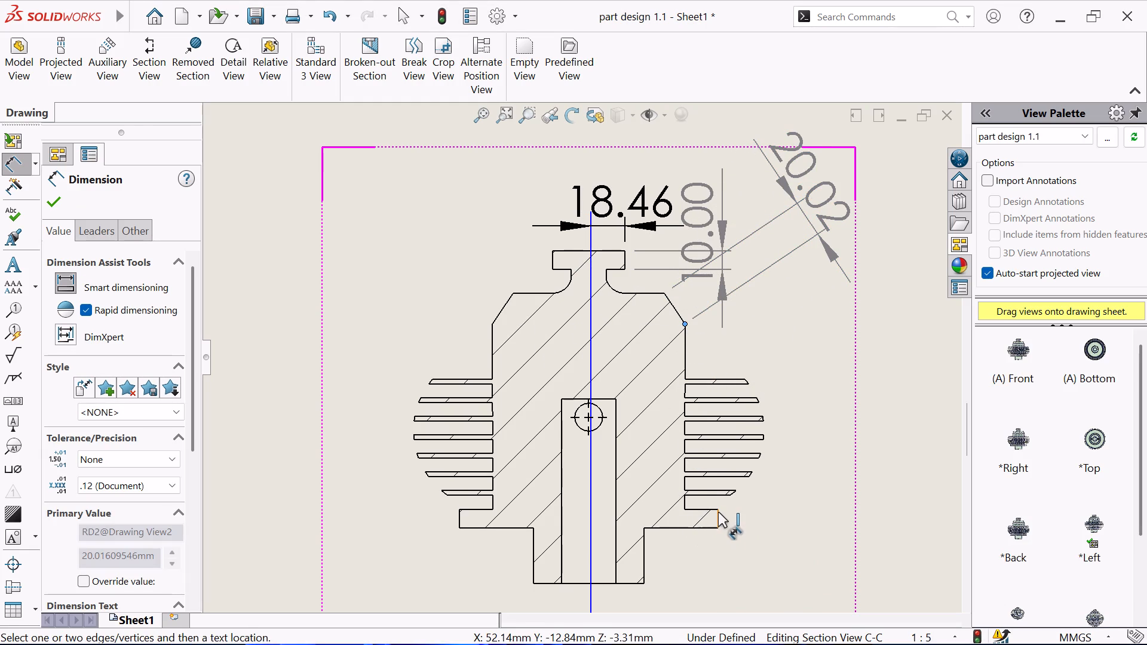
click(717, 510)
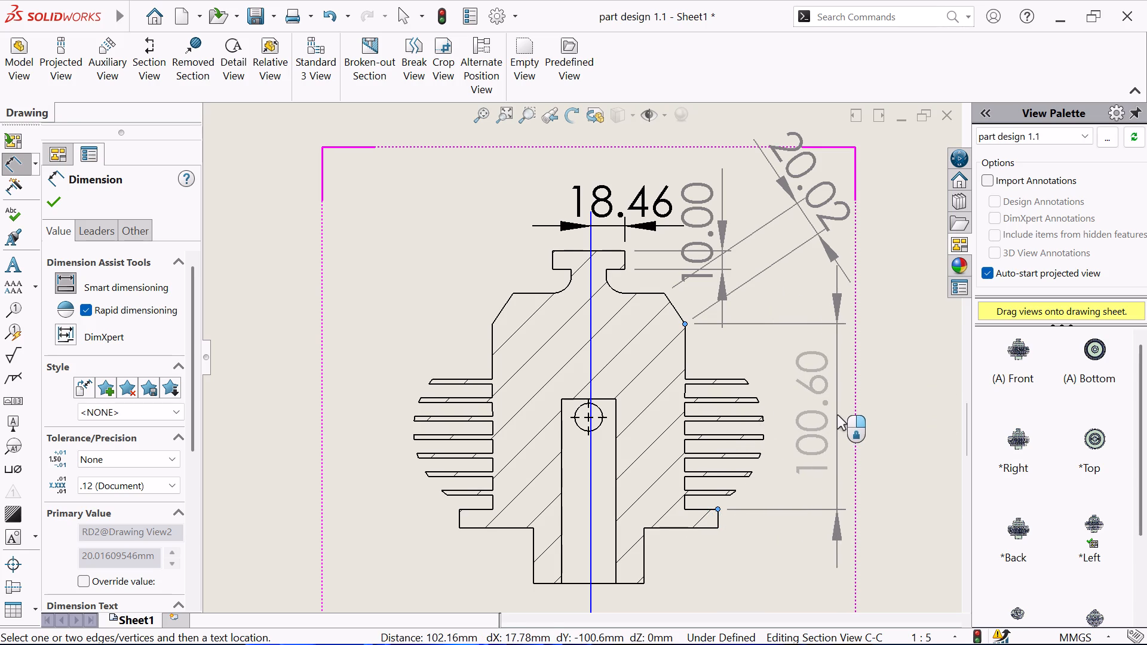
click(837, 414)
scroll(779, 441, down, 1)
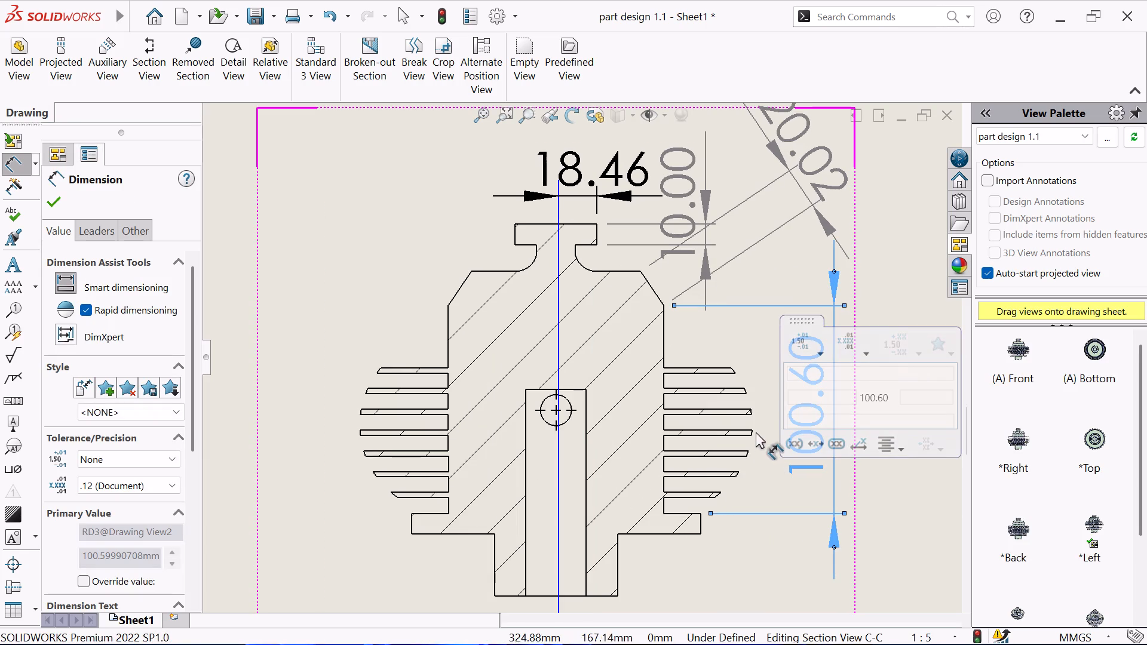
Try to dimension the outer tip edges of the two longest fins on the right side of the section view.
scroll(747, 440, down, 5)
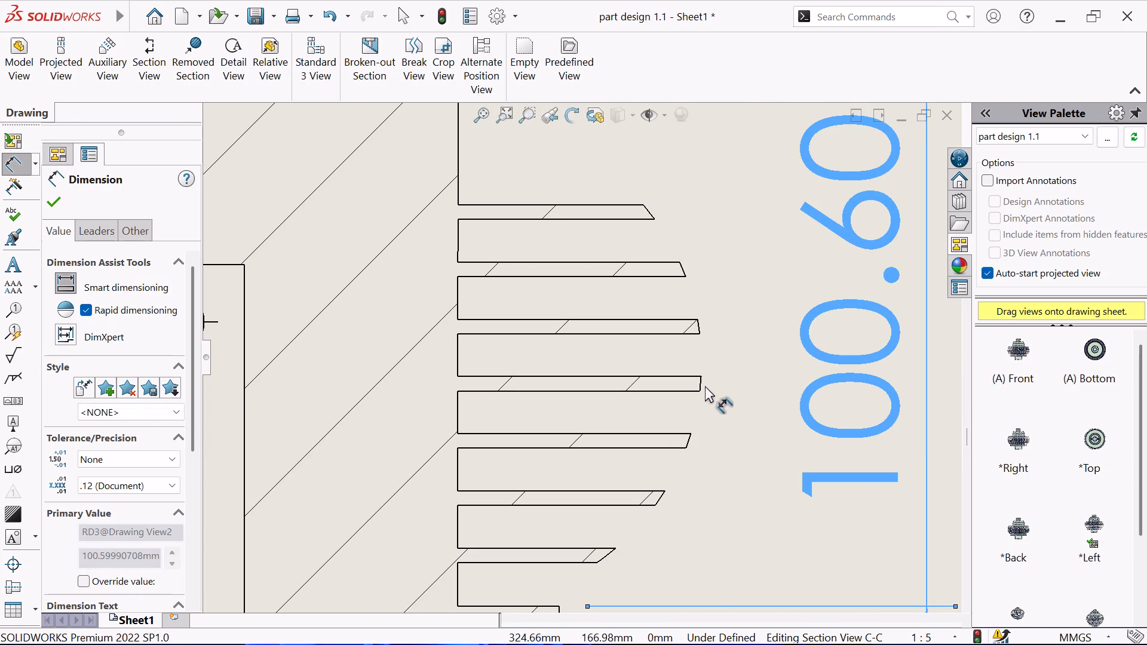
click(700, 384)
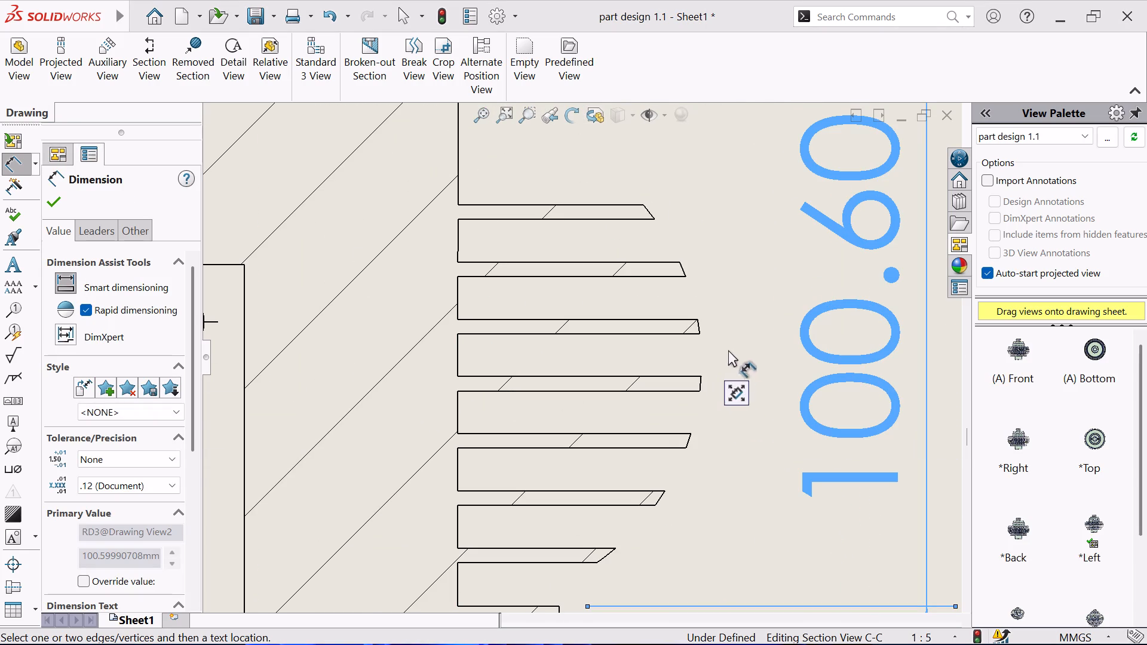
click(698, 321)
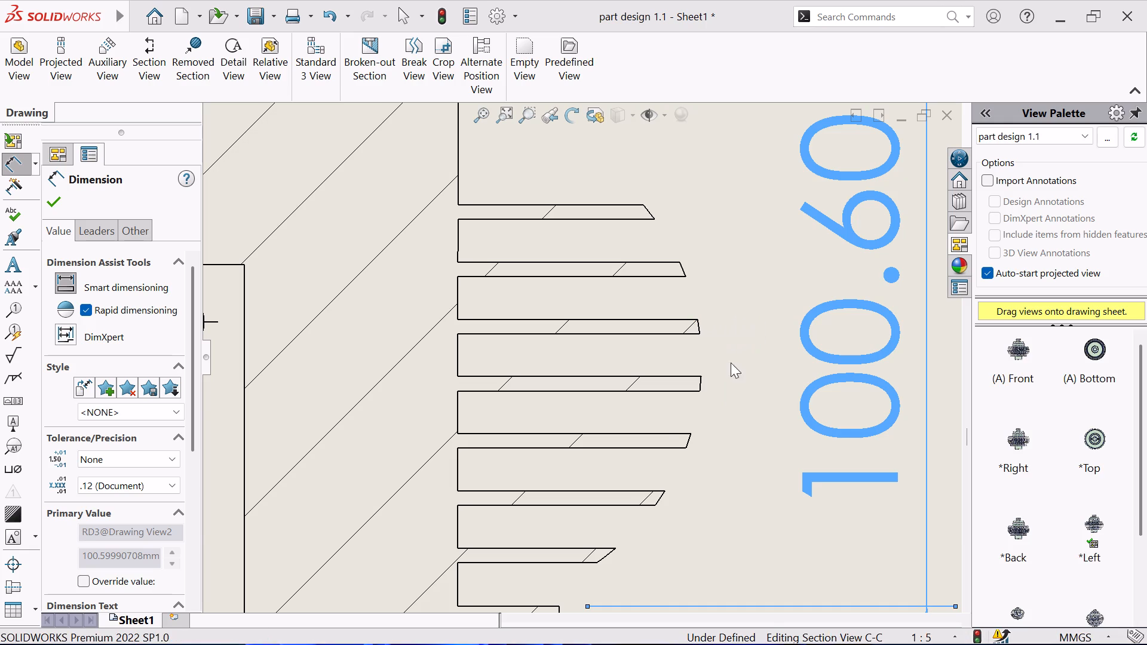
Dimension the width of the central bore in the section view between its two vertical walls, placing the text below the part.
scroll(665, 418, up, 3)
scroll(614, 437, up, 3)
scroll(554, 490, up, 2)
scroll(527, 454, down, 3)
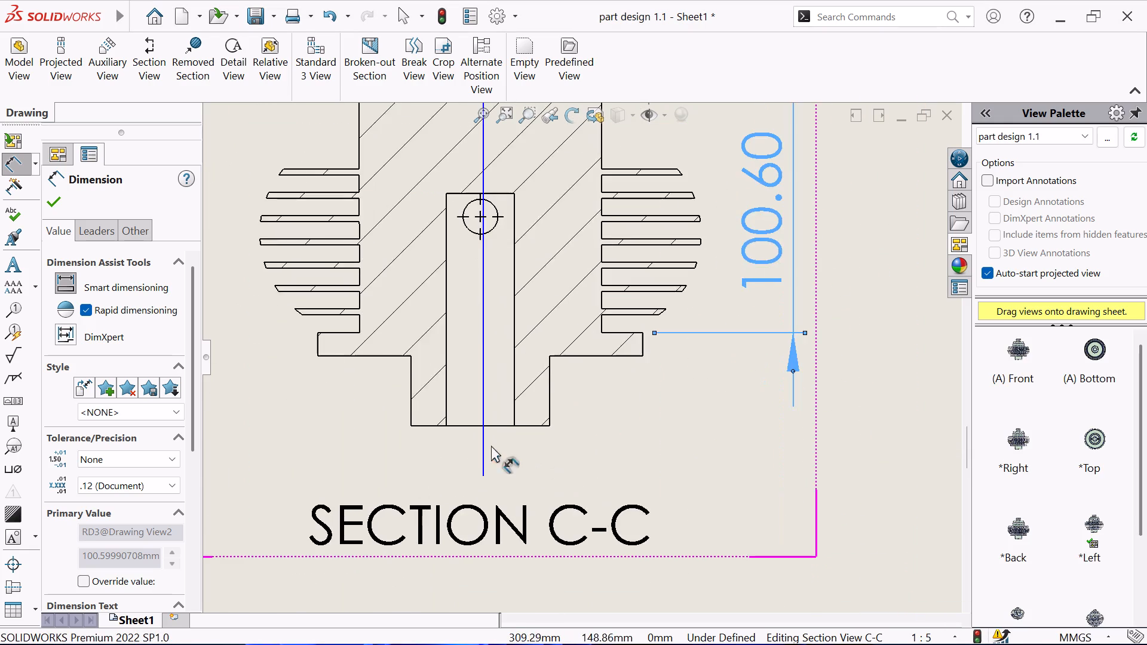
scroll(475, 432, down, 2)
click(450, 337)
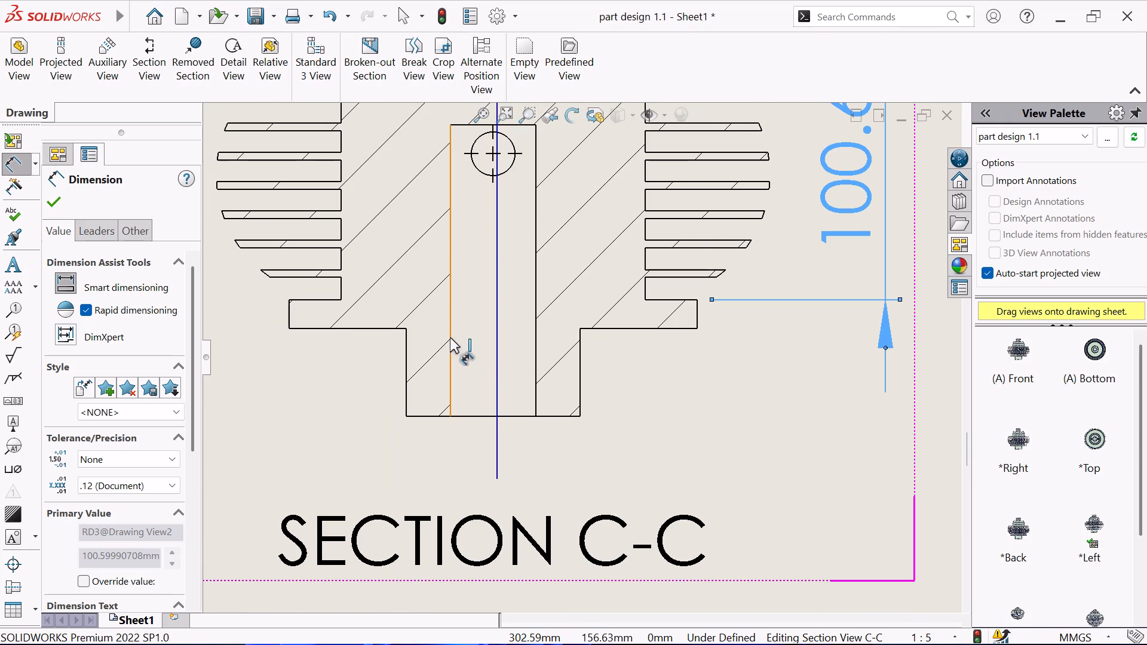
click(534, 321)
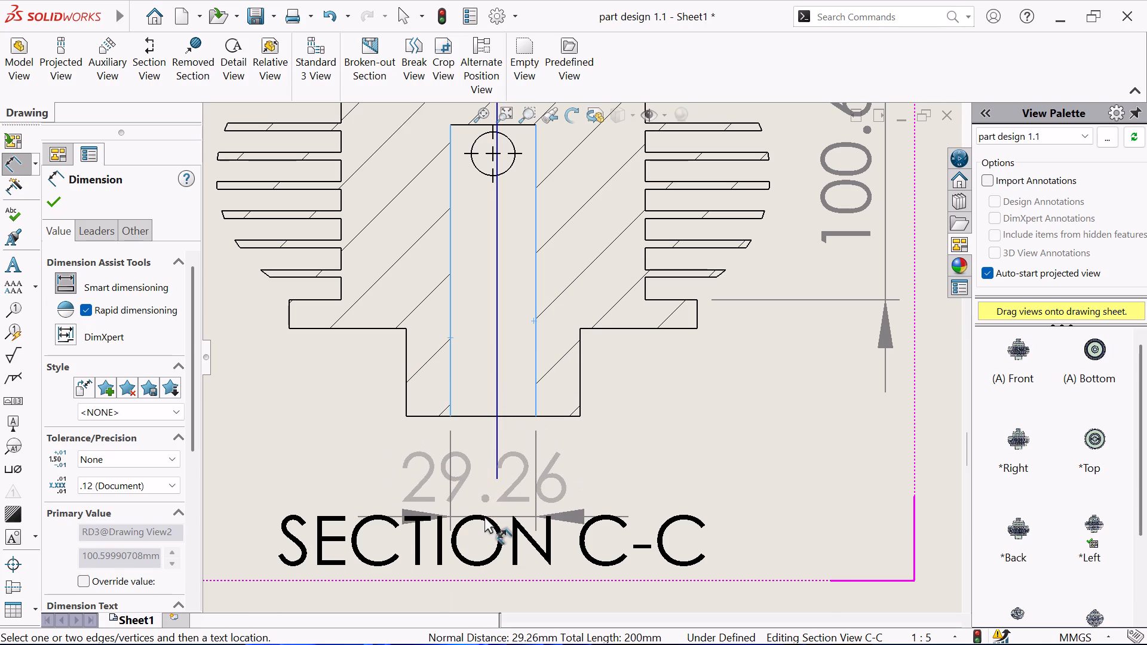
click(484, 517)
Dimension the width of the bottom stem between its two outer vertical edges, placing the text below the section label.
click(582, 414)
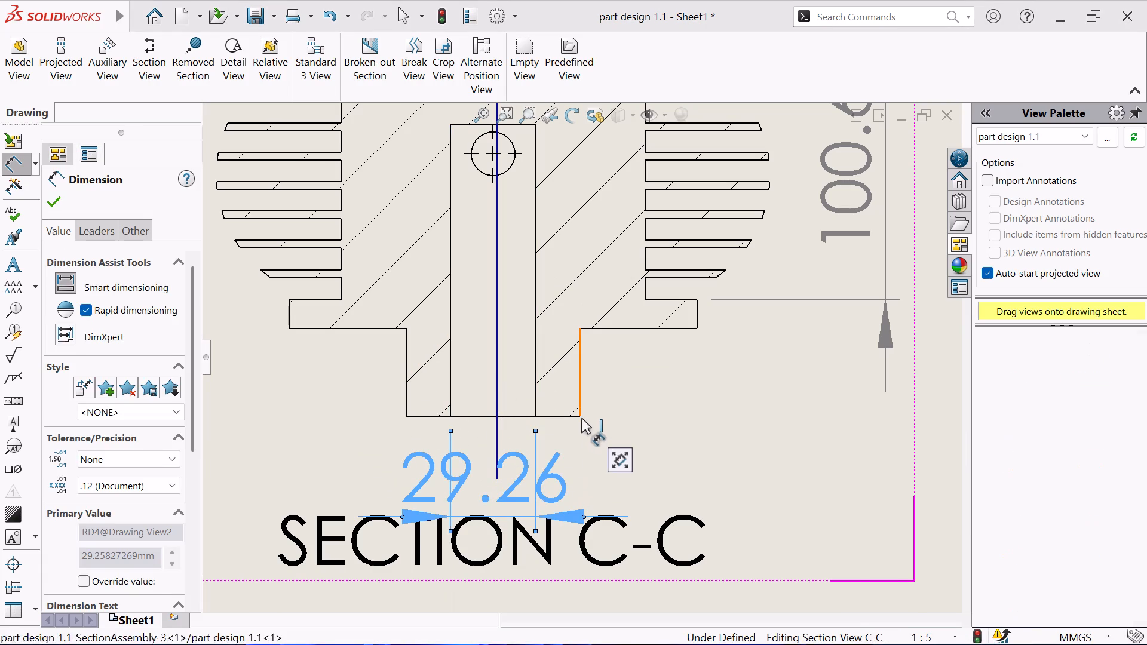
click(406, 385)
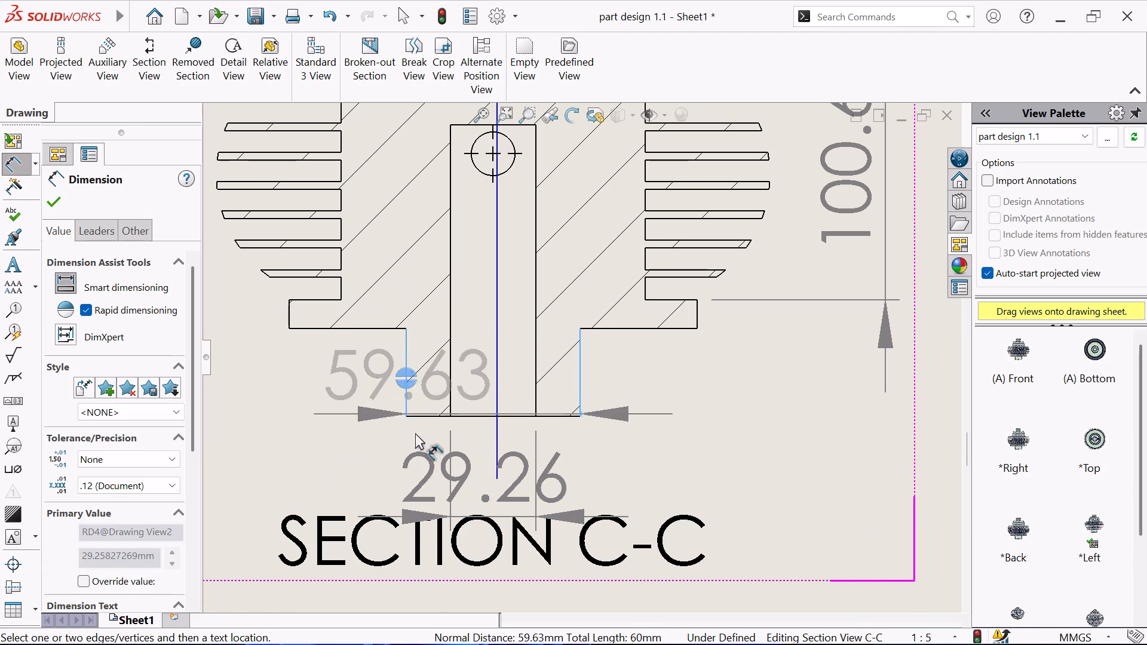
scroll(472, 606, up, 2)
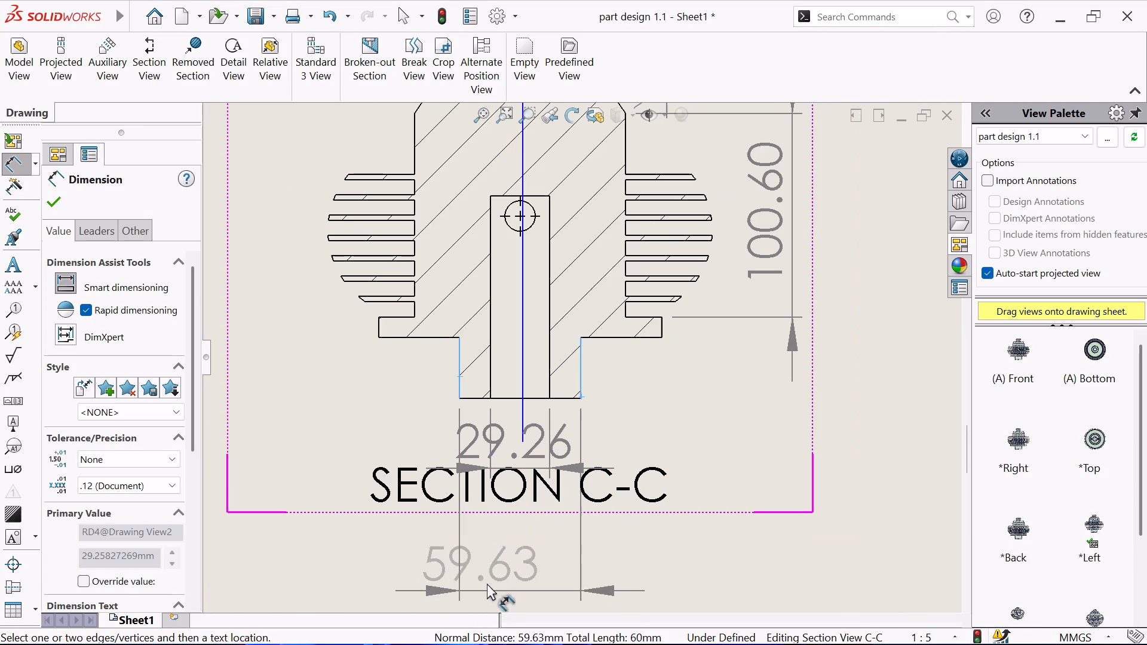
click(516, 556)
Dimension the base flange's underside edge to the right of the stem, placing the text just below it.
scroll(629, 380, down, 2)
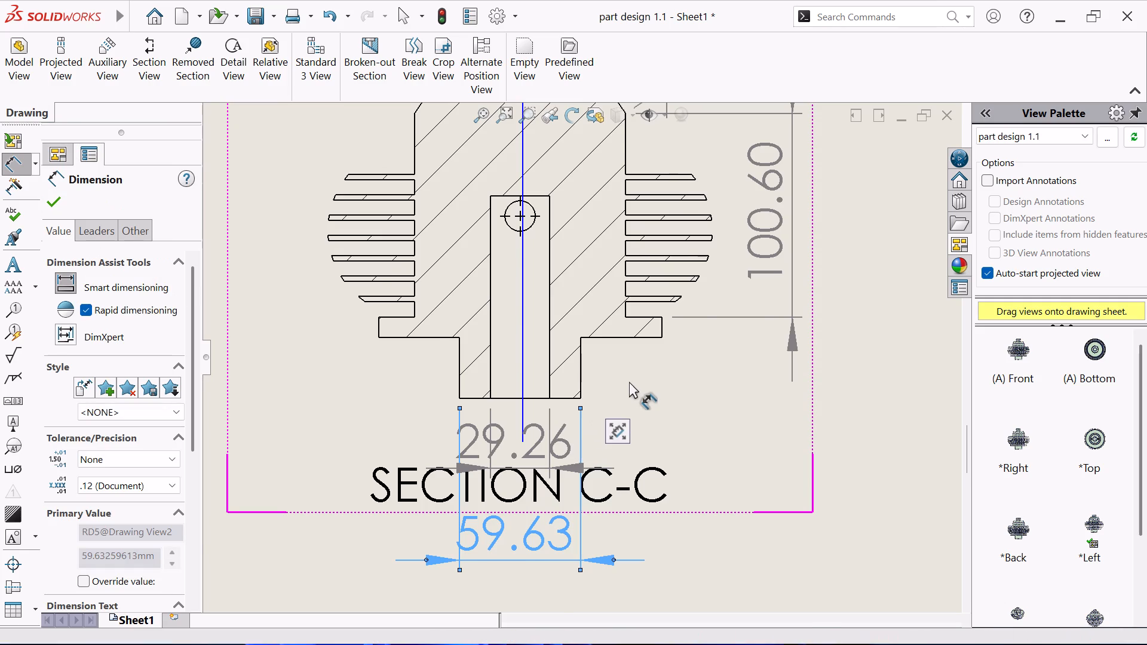
scroll(599, 352, down, 2)
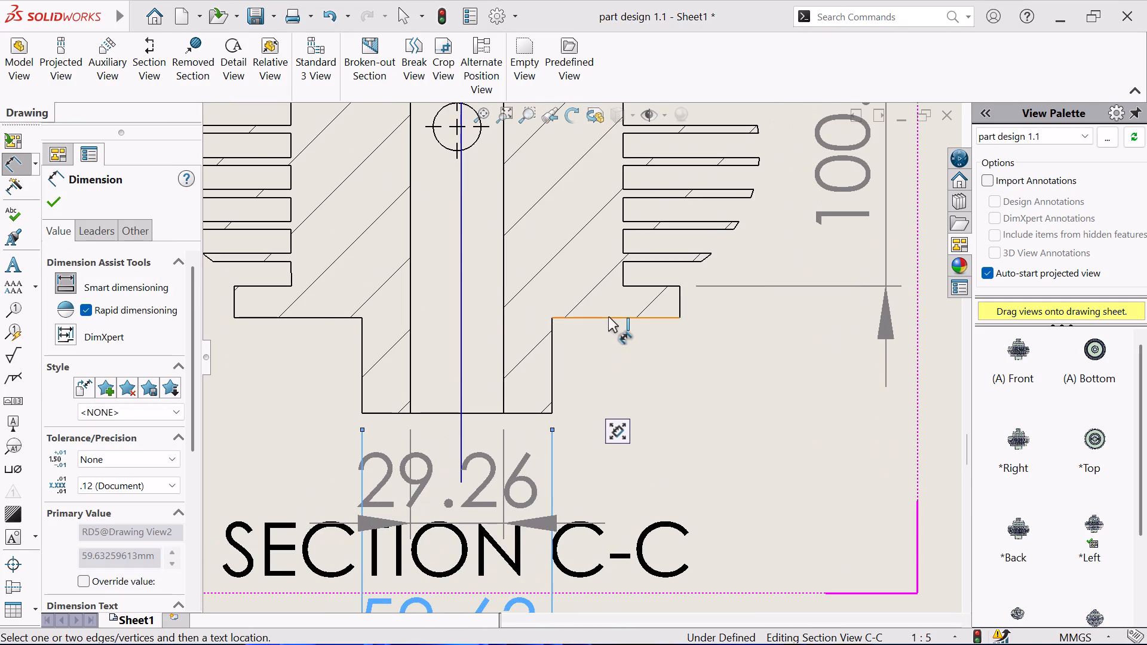
click(608, 317)
click(622, 395)
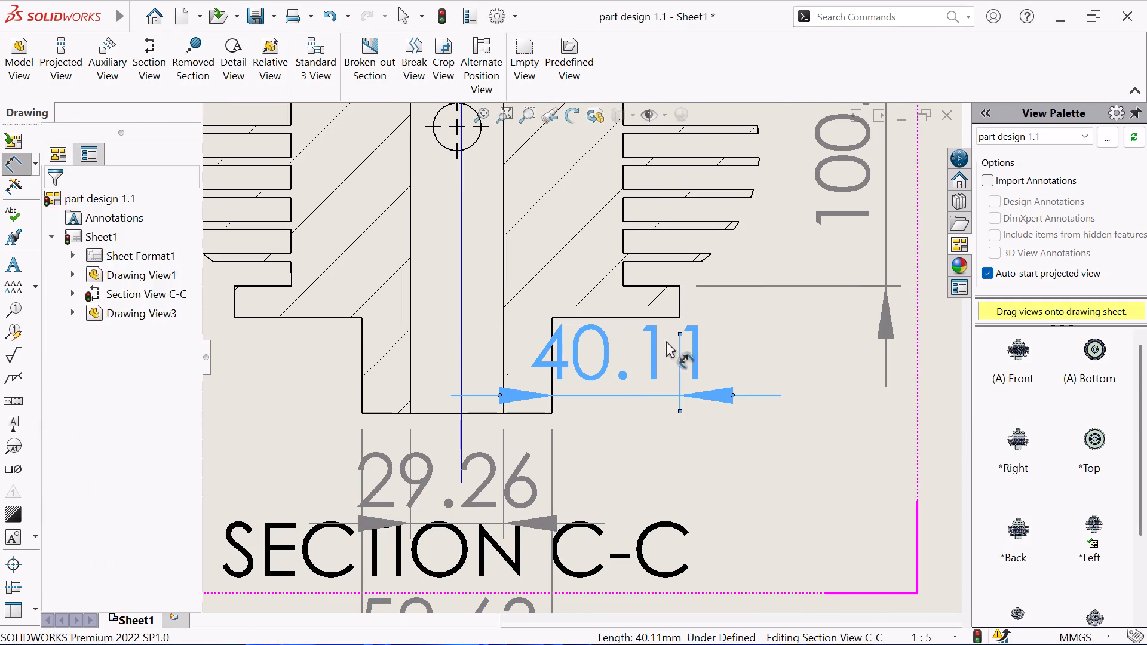
Dimension the base flange's thickness along its right edge, placing the text to the right of the flange.
click(679, 303)
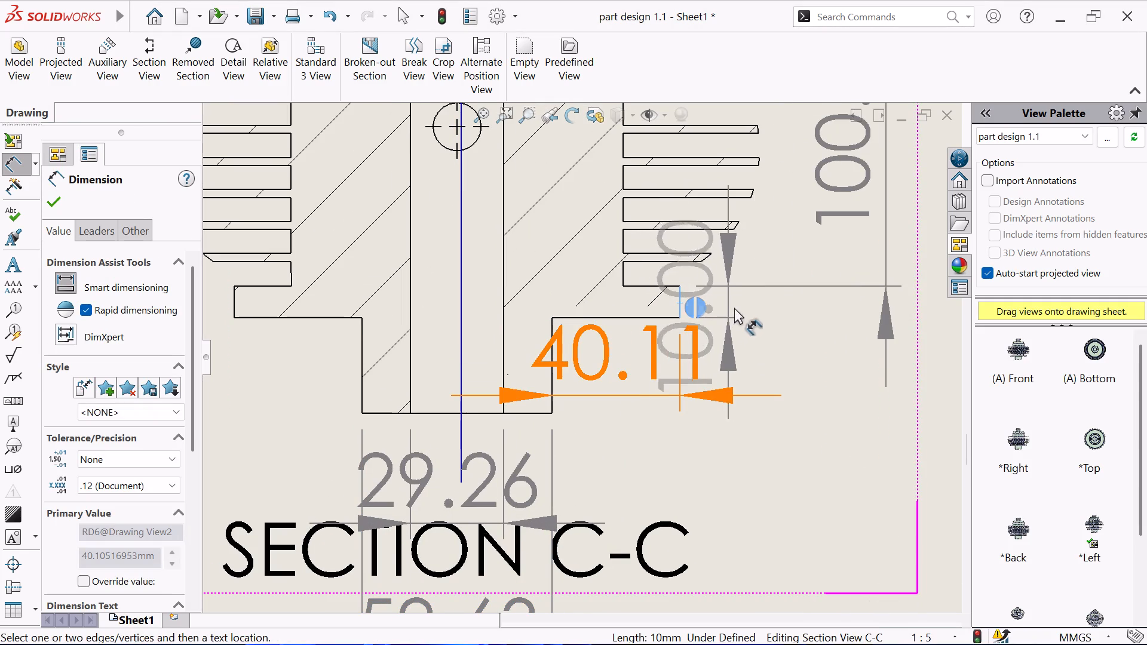
click(762, 284)
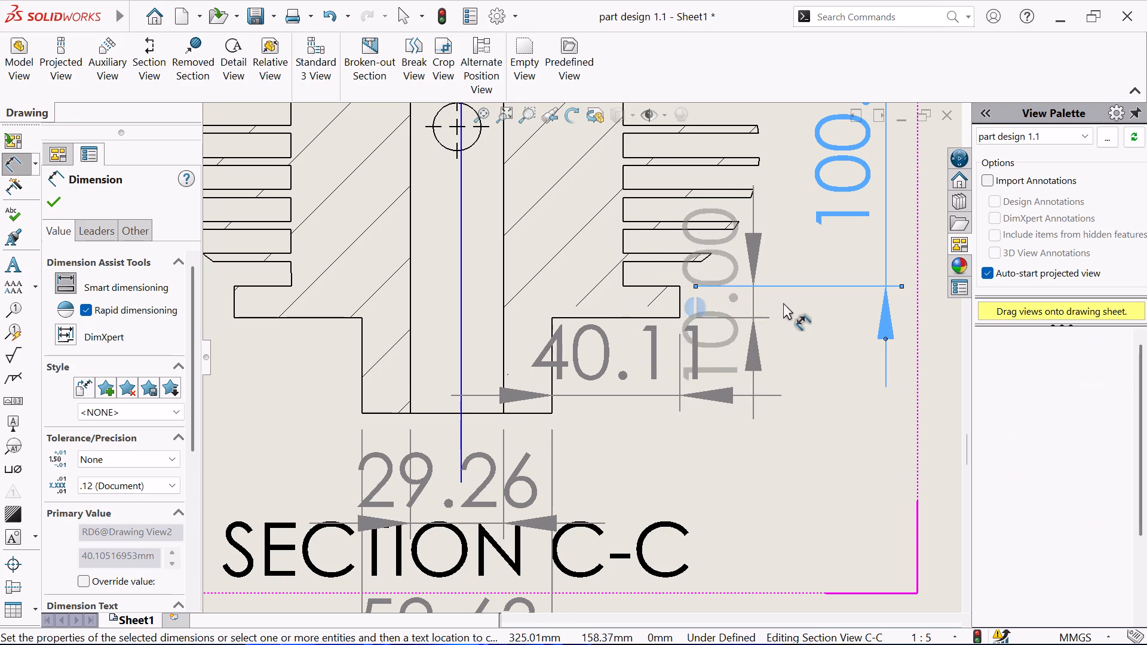
click(793, 307)
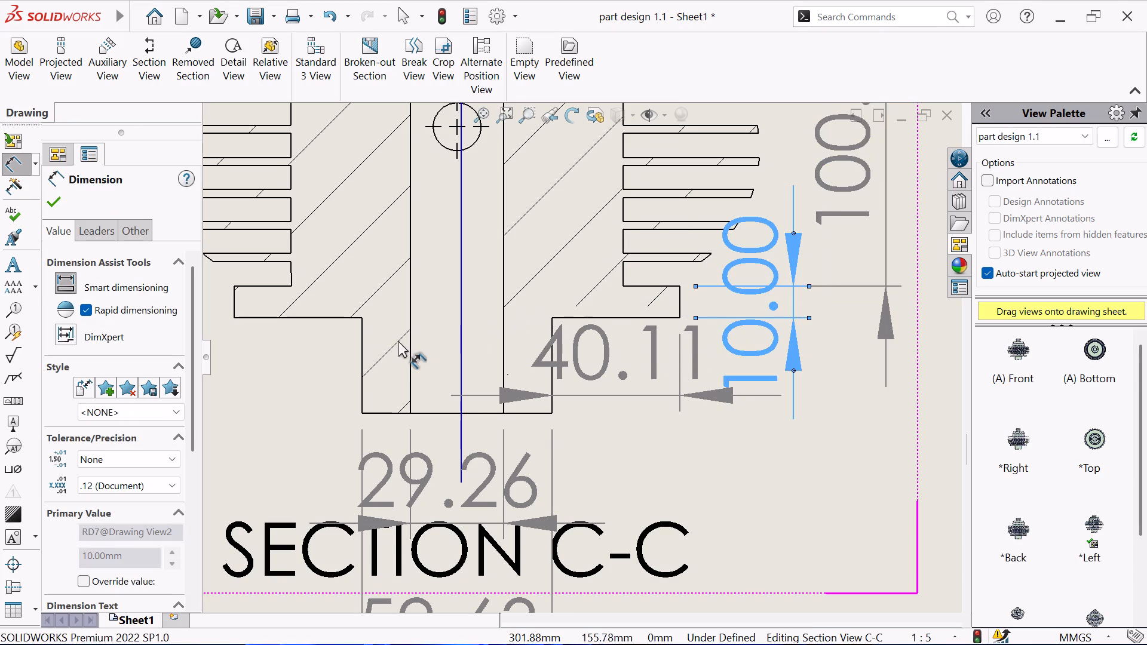
Dimension the vertical gap between the base flange's top edge and the lowest left fin's underside, placing the text left of the fins.
click(266, 285)
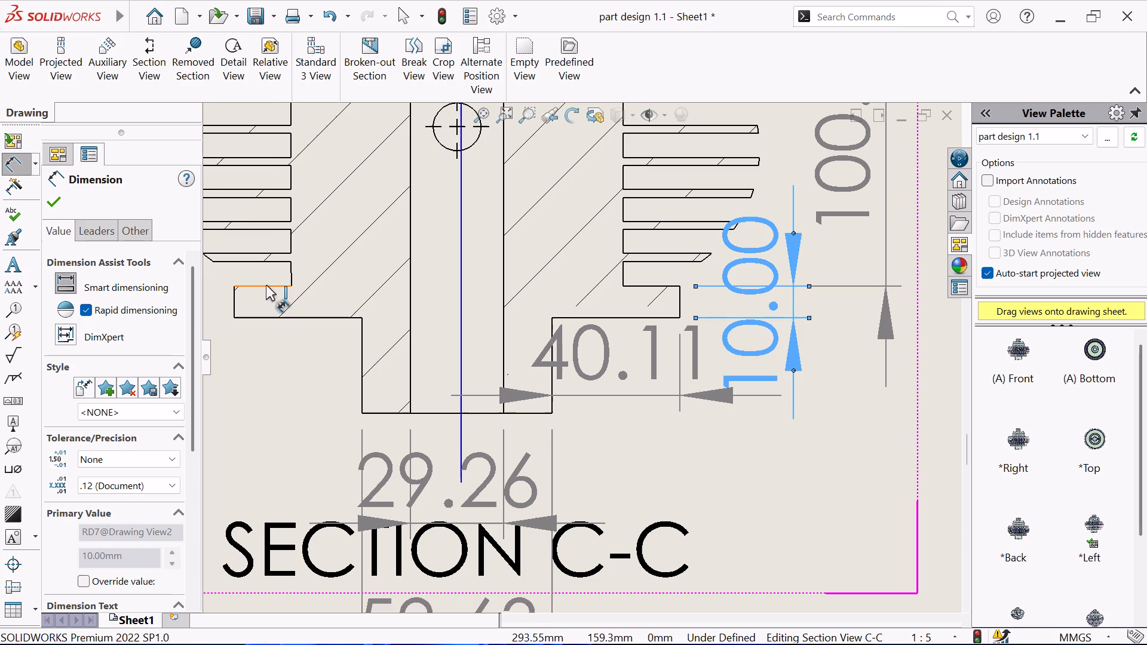
click(283, 263)
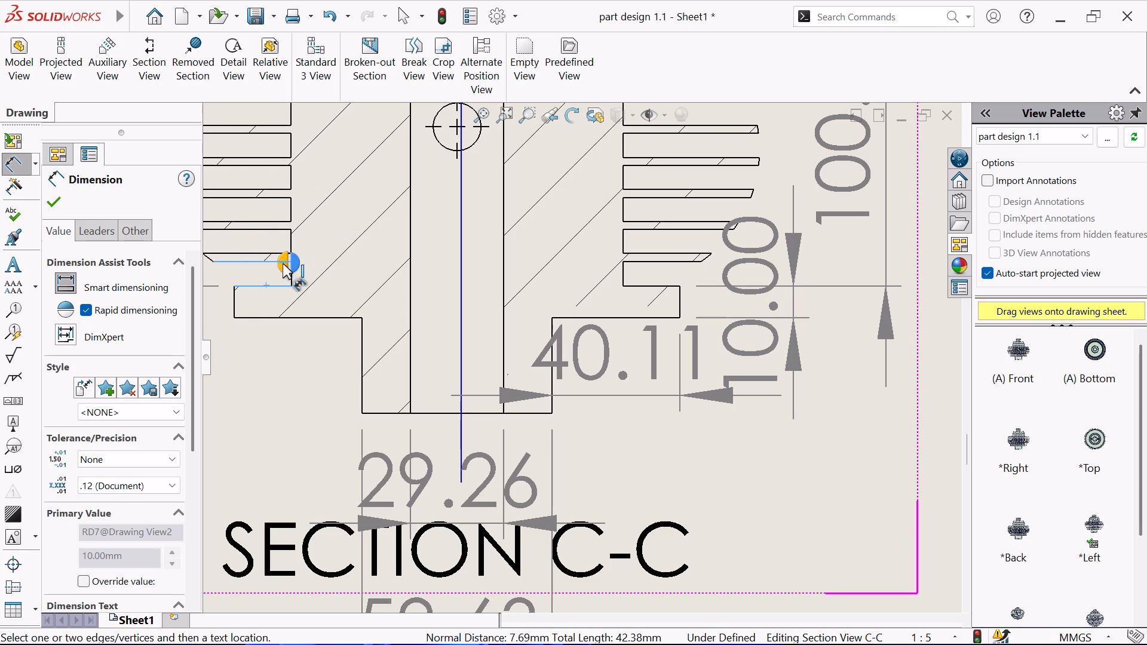
scroll(267, 276, up, 2)
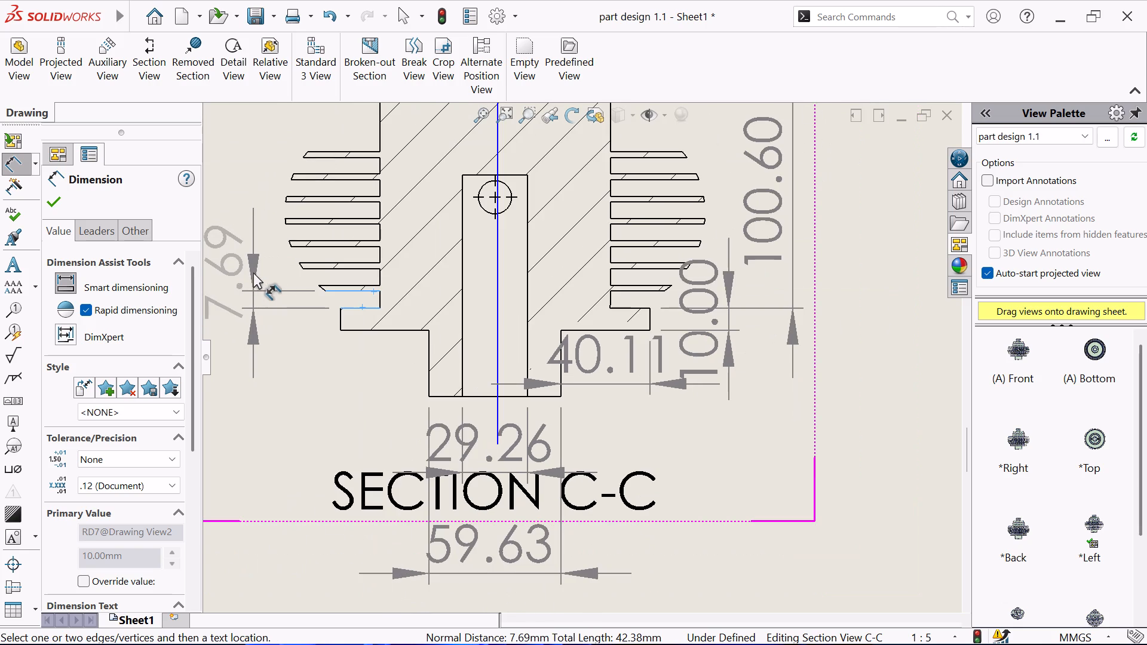
click(253, 272)
Dimension the thickness of the second-lowest left fin between its top and bottom edges, placing the text beside the fin.
scroll(328, 260, down, 3)
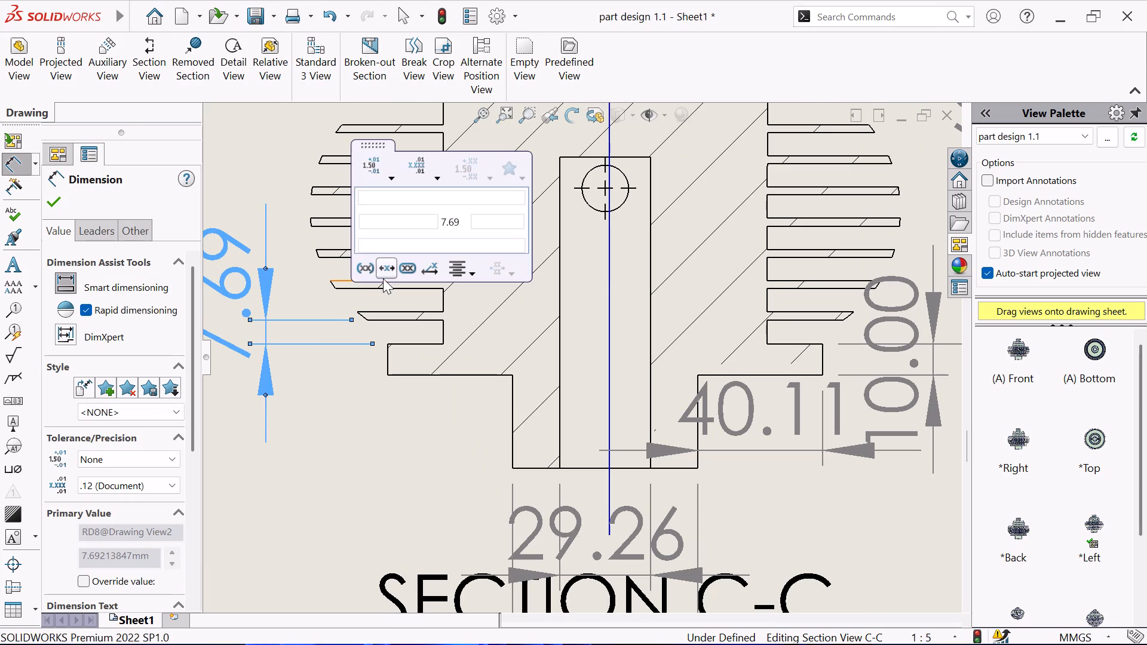
click(345, 281)
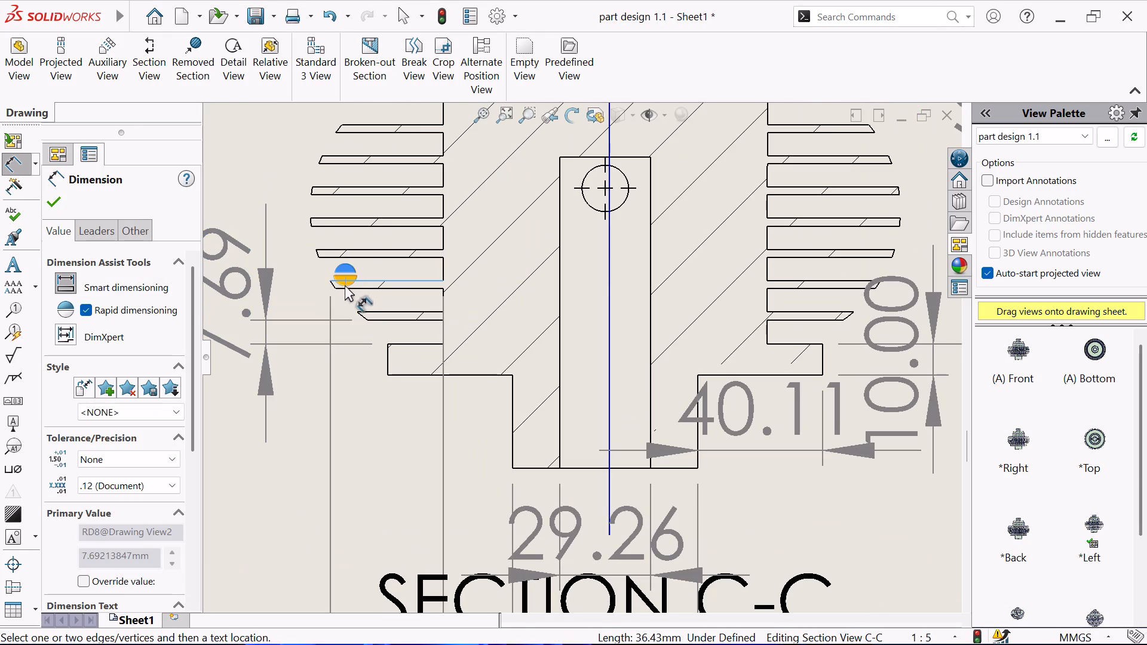
click(354, 289)
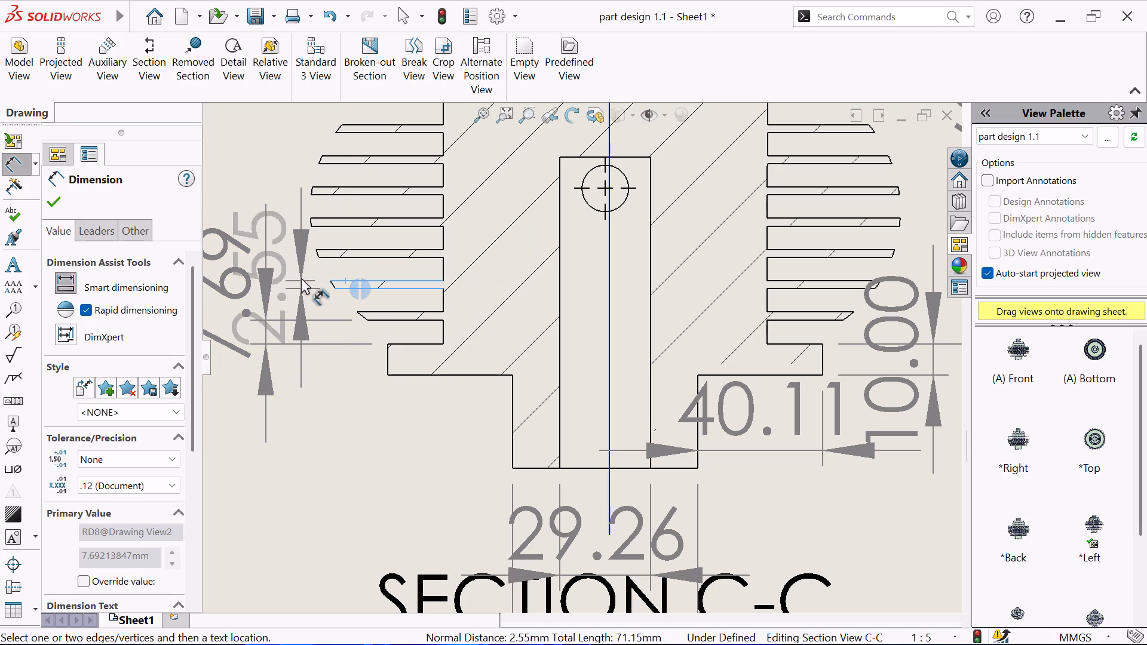
click(301, 278)
Dimension the diameter of the circular hole near the top of the bore, placing the text to its lower right.
scroll(388, 268, up, 2)
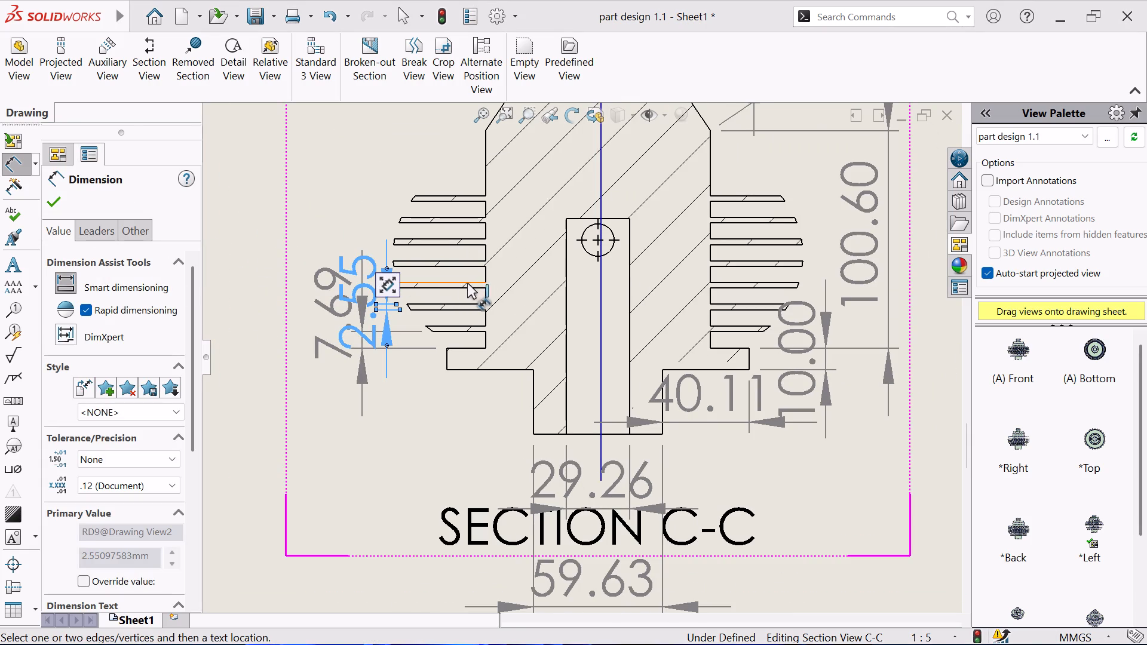
click(610, 250)
click(627, 297)
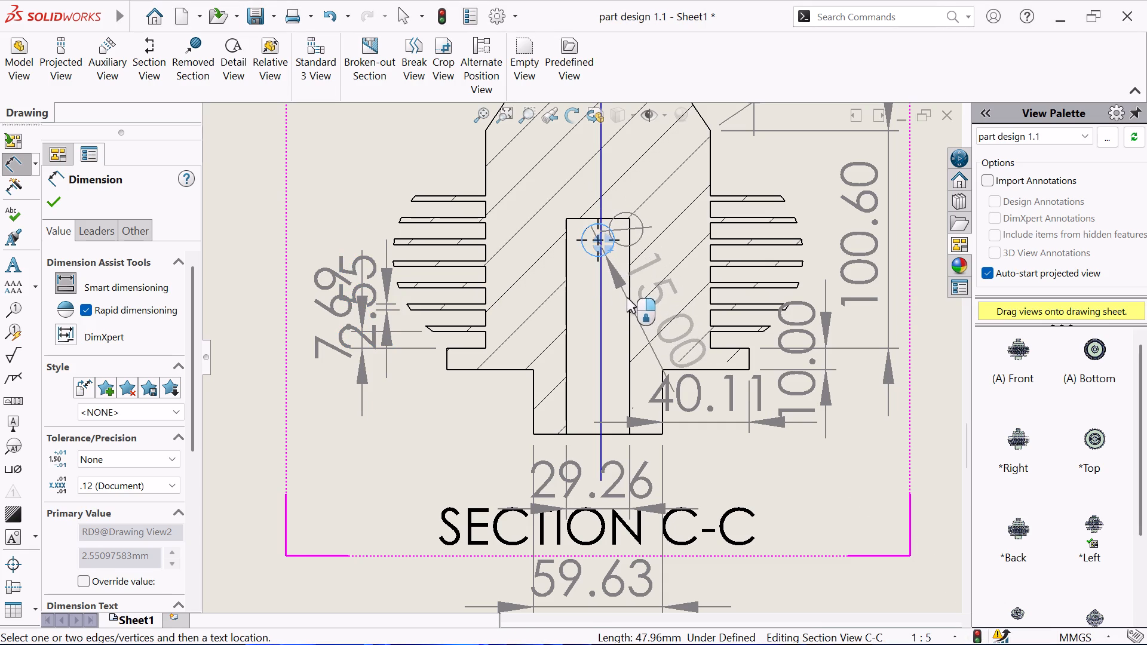
Dimension the full width of the top cap along its upper edge, placing the text just above the cap.
scroll(632, 279, up, 4)
scroll(651, 219, up, 2)
scroll(651, 219, down, 3)
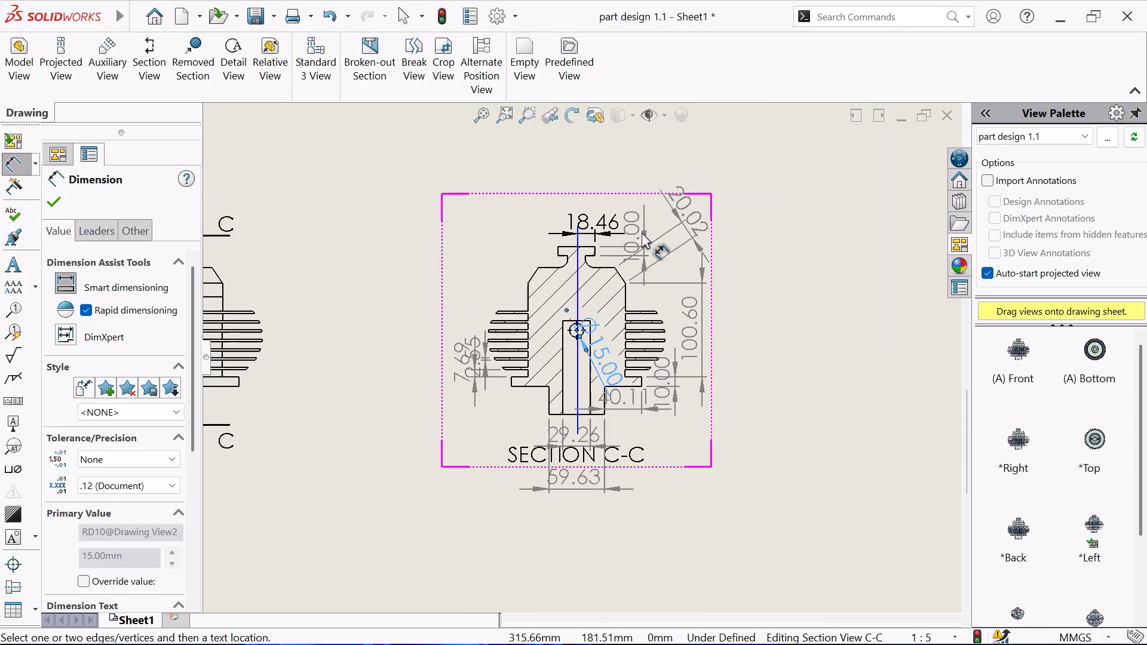
scroll(598, 262, down, 3)
scroll(449, 293, down, 3)
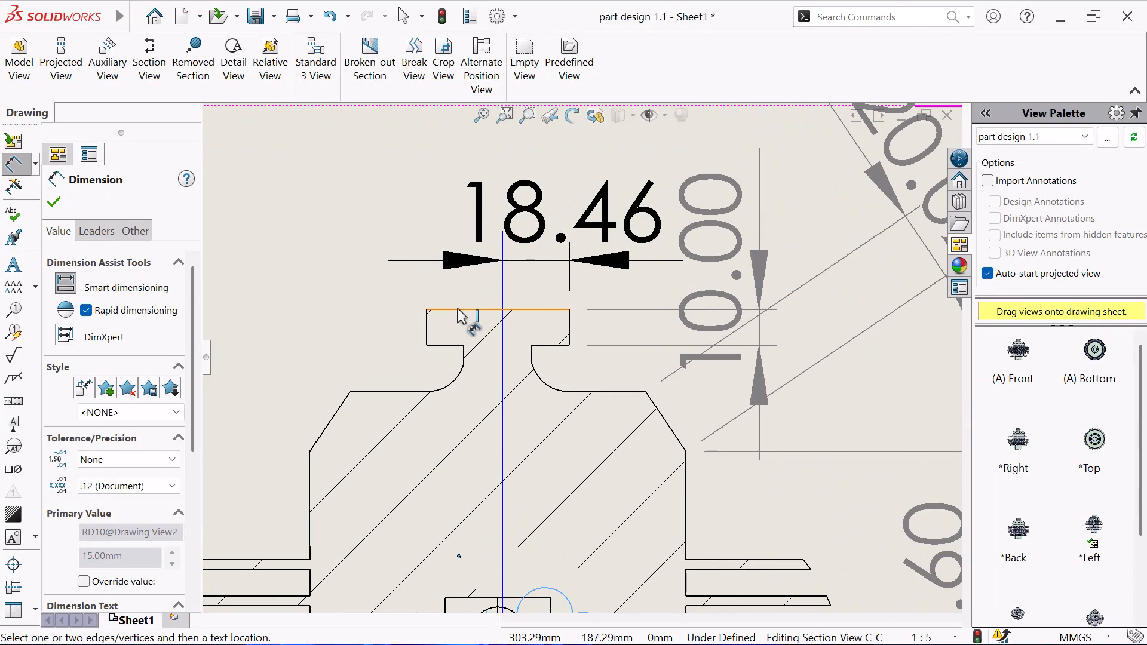
click(457, 308)
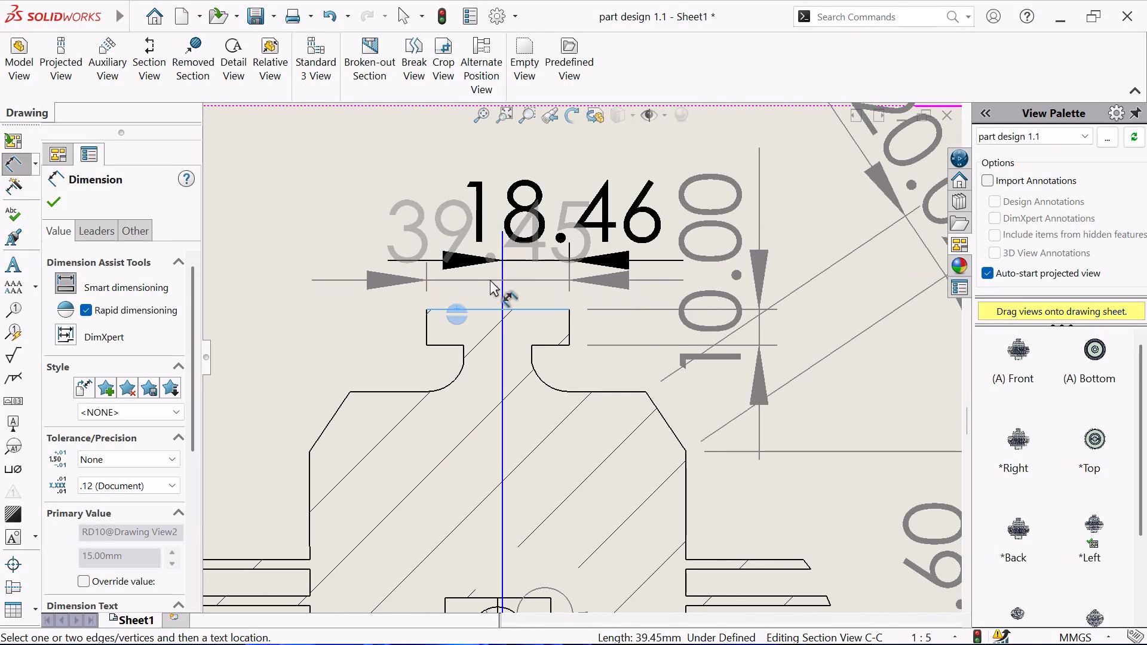
click(535, 294)
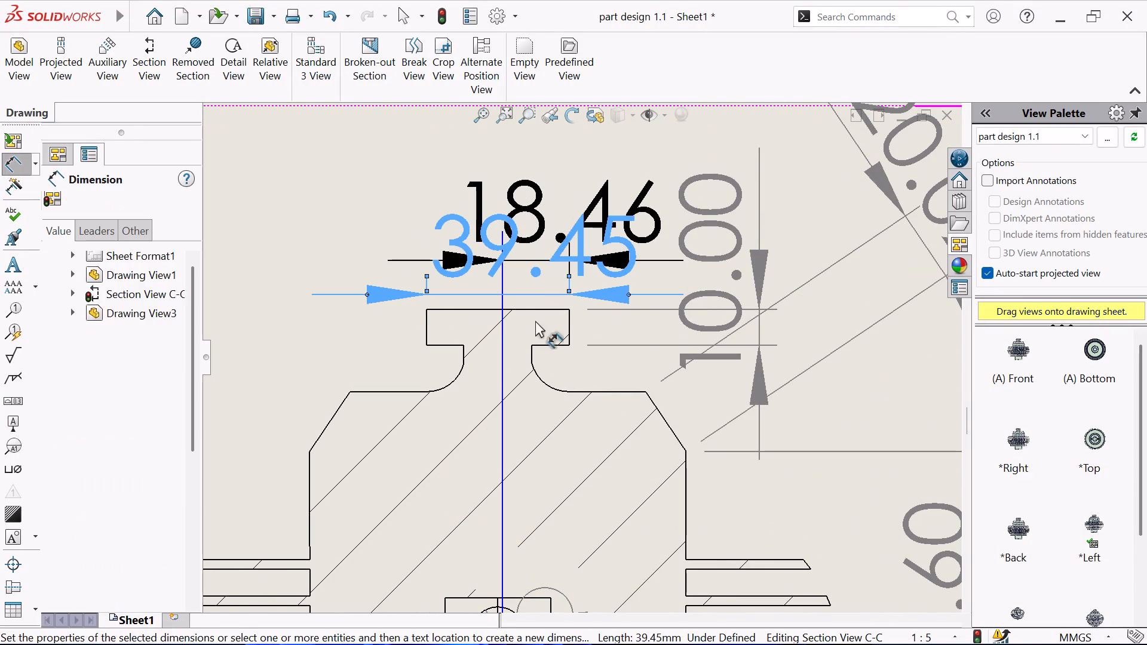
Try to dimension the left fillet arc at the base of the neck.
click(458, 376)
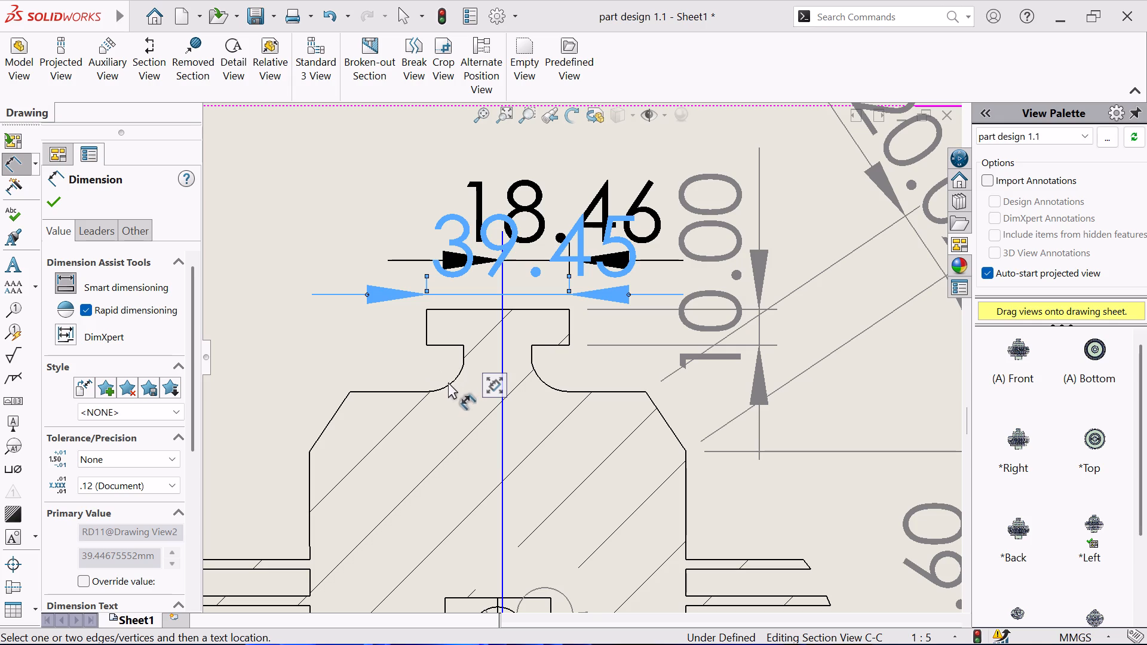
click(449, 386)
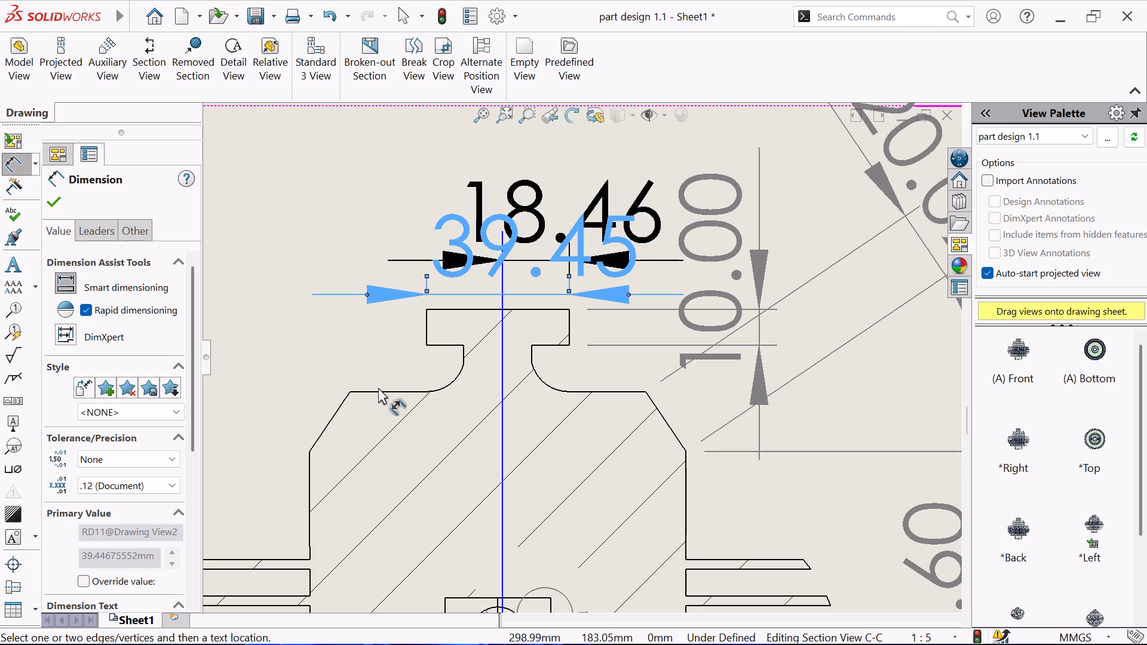
Dimension the flat top edge of the body's left shoulder, placing the text above it, and finish dimensioning.
click(375, 394)
click(384, 365)
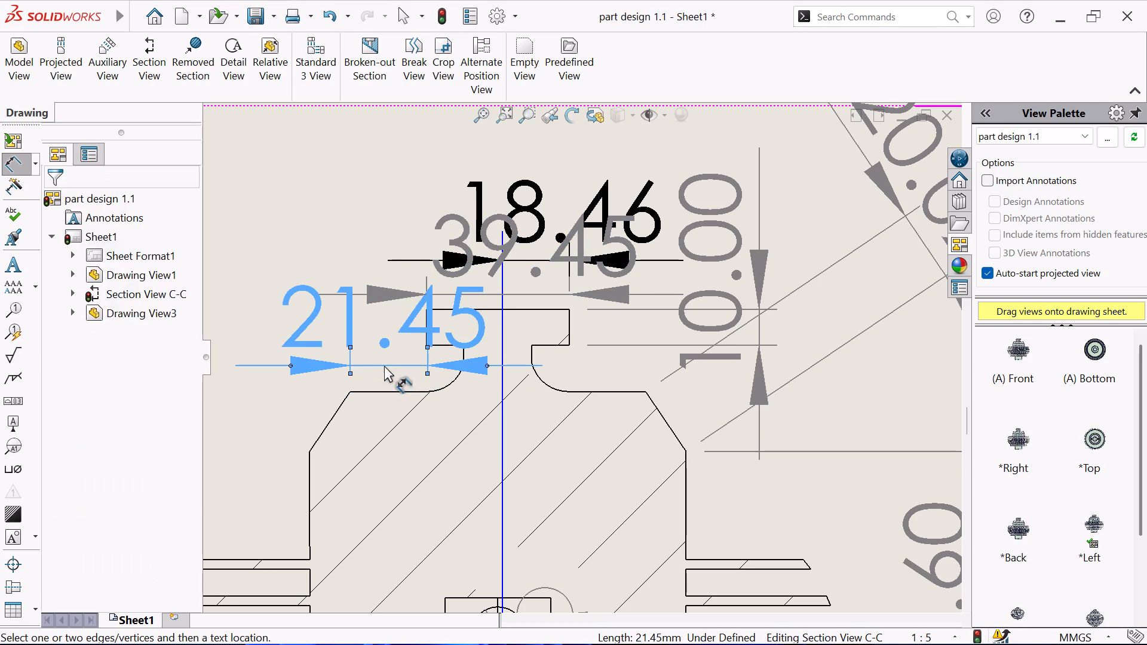
scroll(406, 348, up, 3)
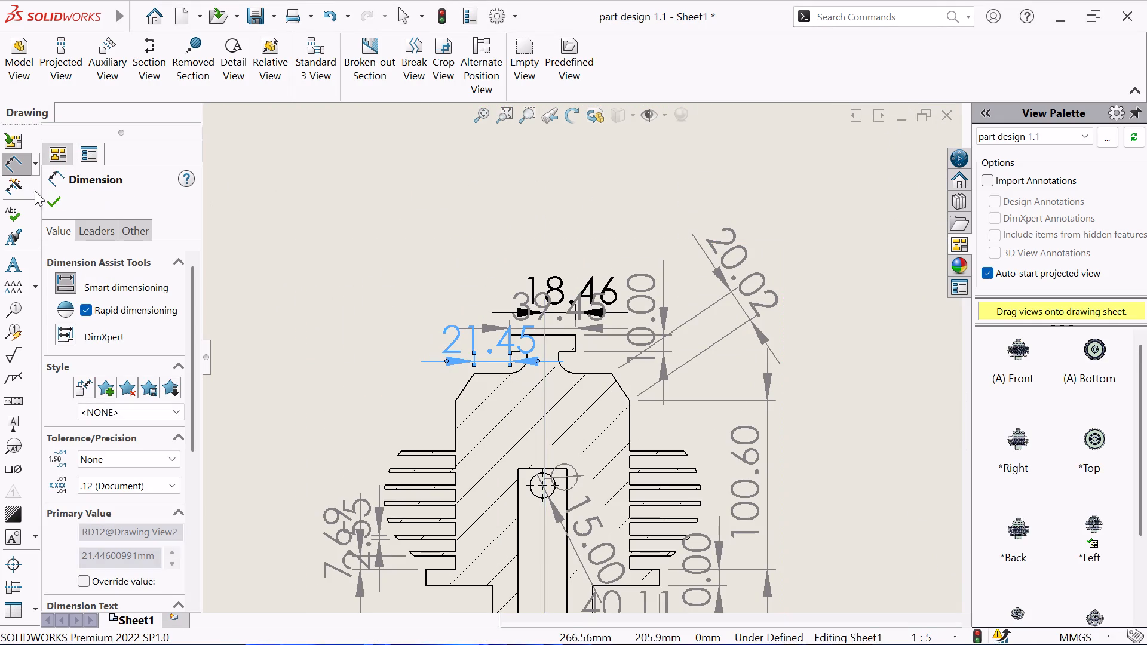
click(51, 199)
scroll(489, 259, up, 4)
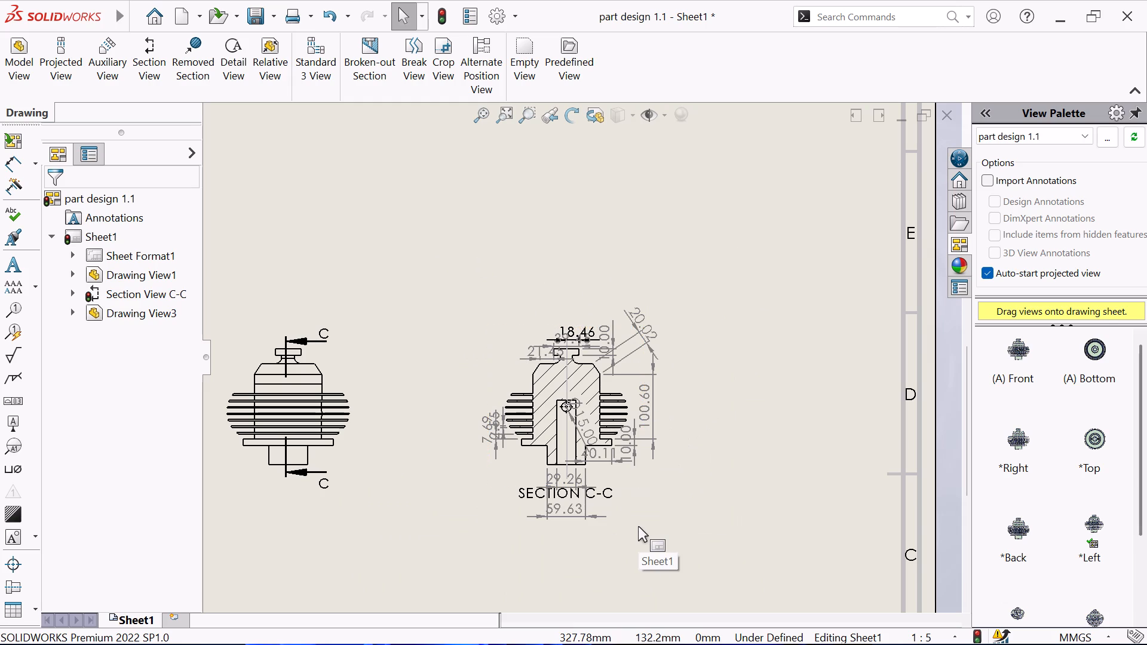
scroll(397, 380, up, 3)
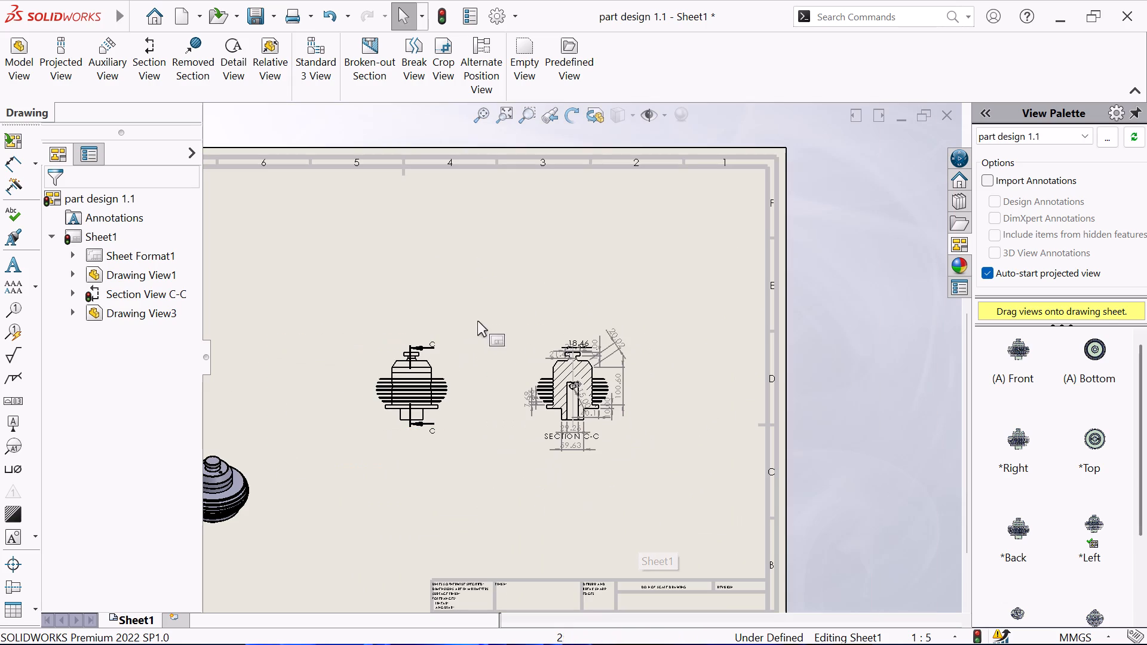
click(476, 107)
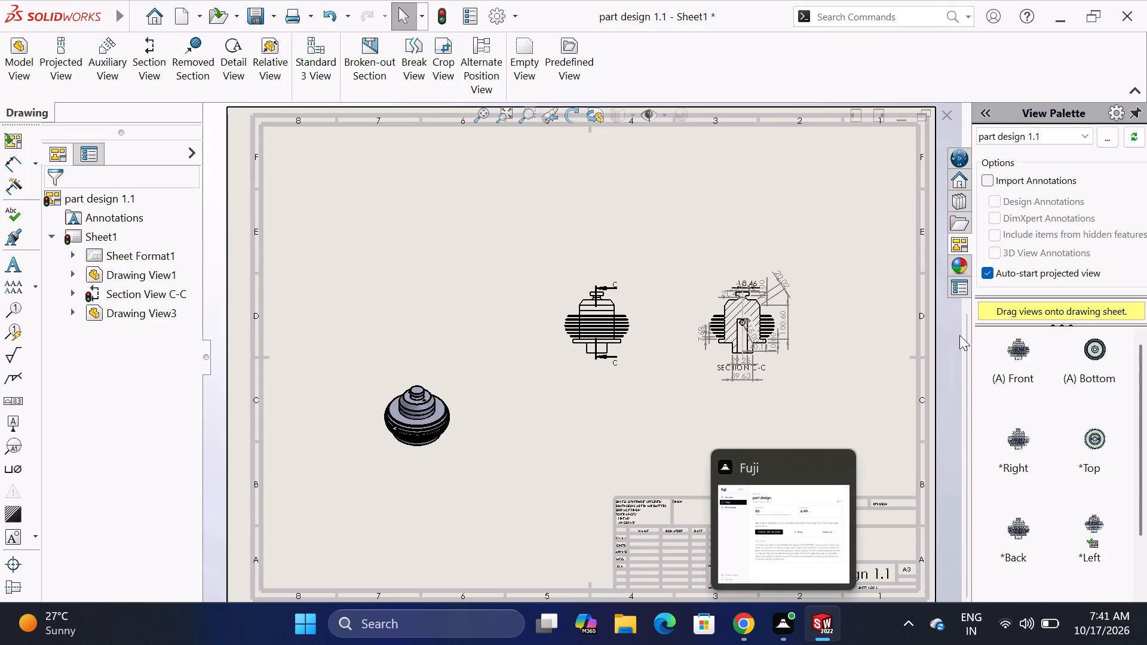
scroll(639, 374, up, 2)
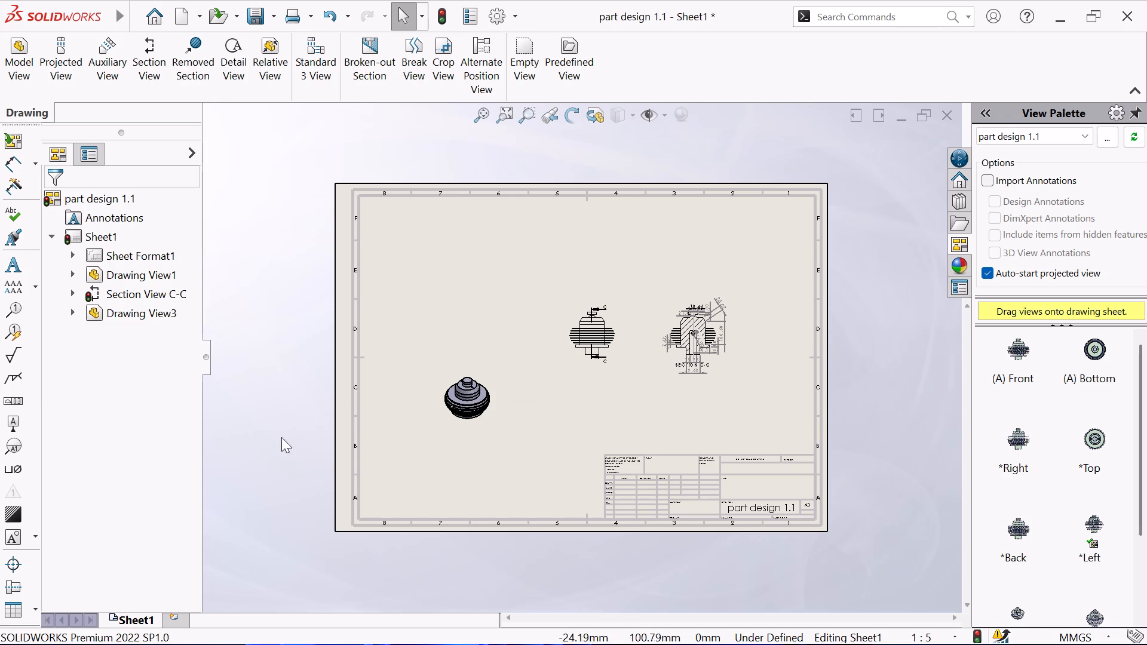
Examine the layout of the side, section and isometric views on the drawing sheet.
scroll(648, 339, up, 2)
scroll(603, 515, down, 3)
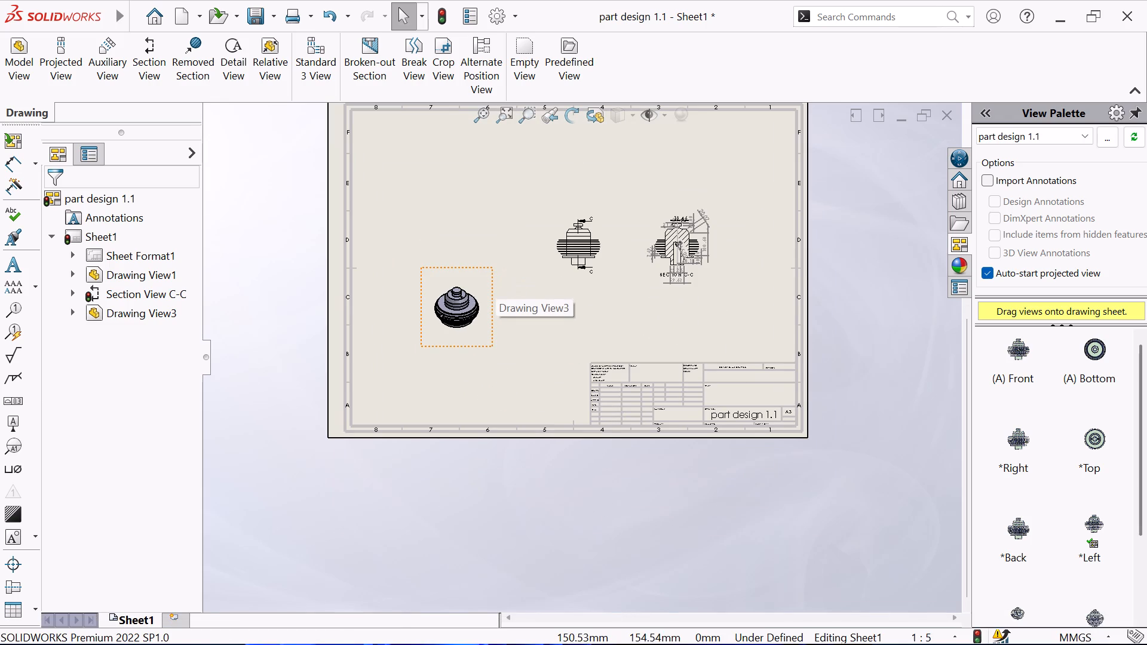
scroll(504, 254, down, 5)
scroll(532, 389, down, 2)
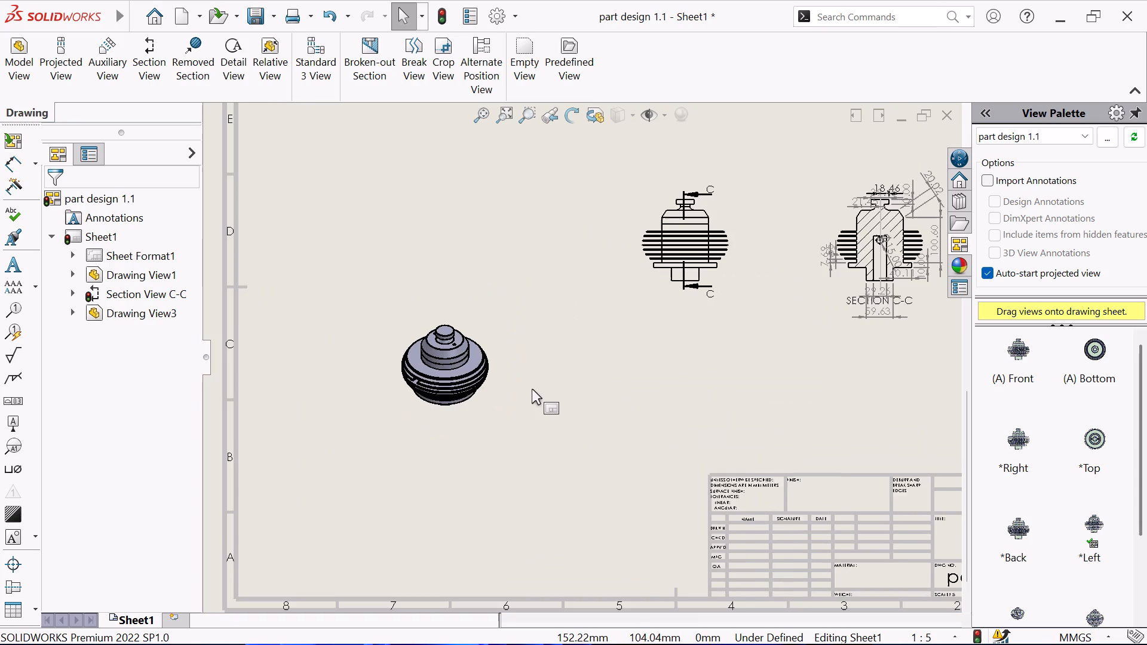
scroll(532, 389, down, 1)
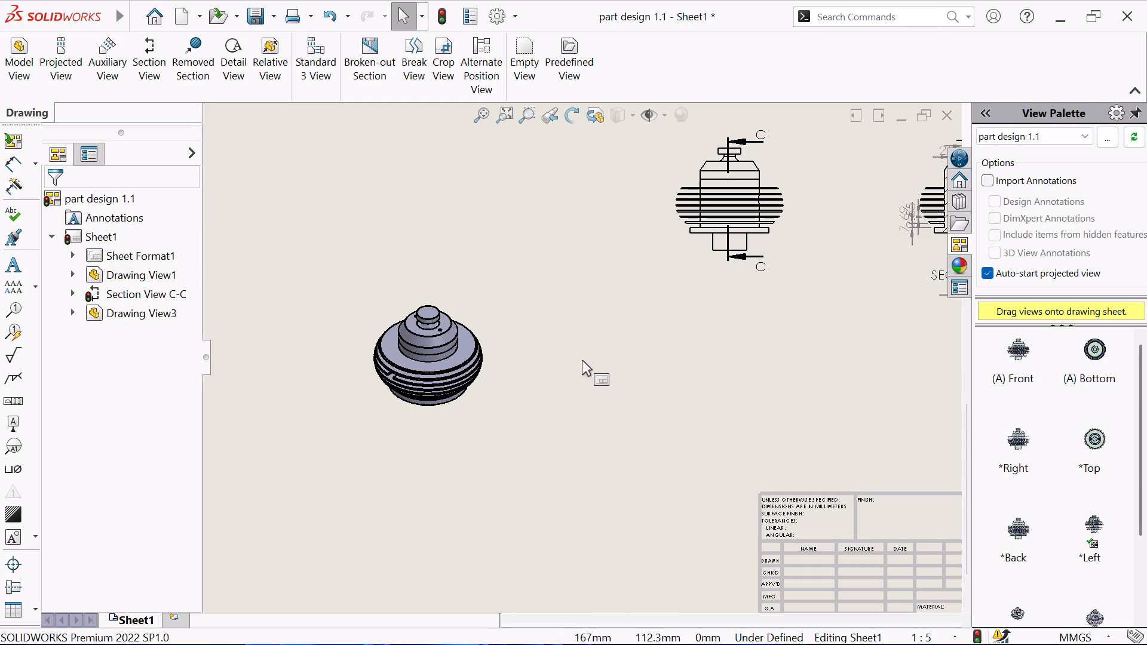
scroll(582, 360, up, 1)
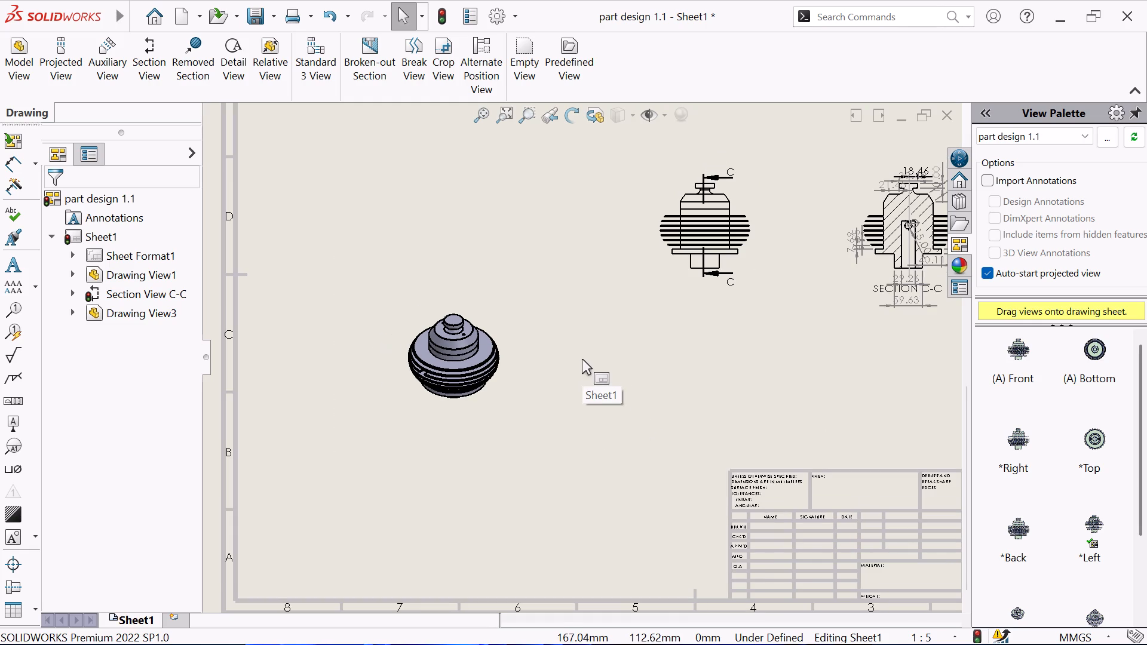
scroll(571, 377, up, 1)
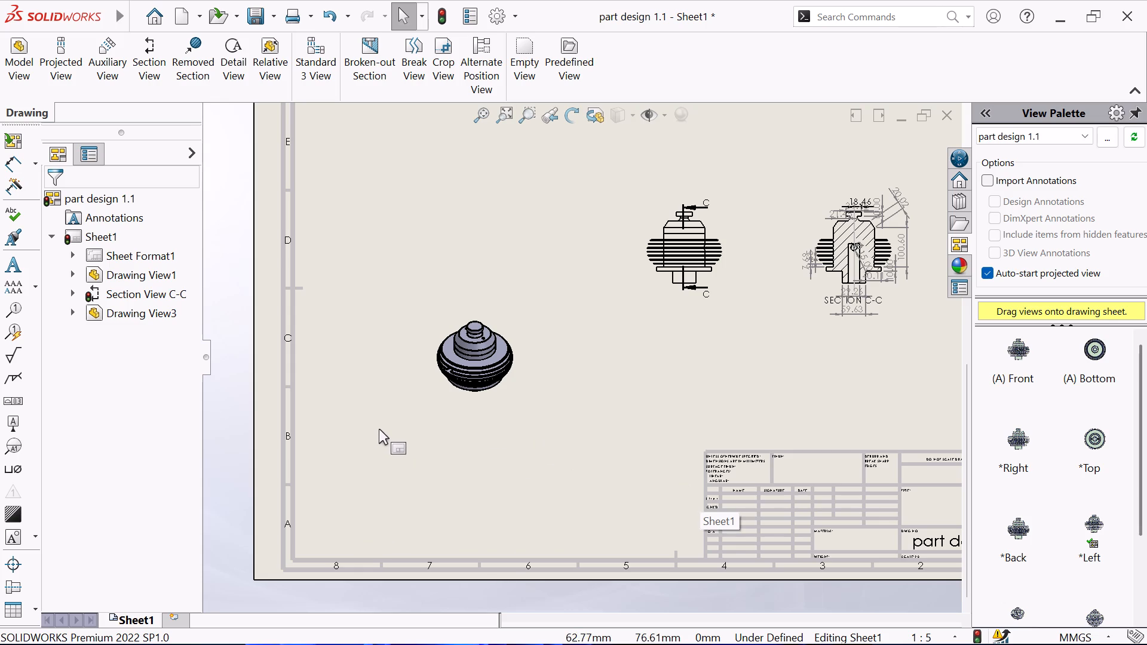
scroll(394, 422, up, 1)
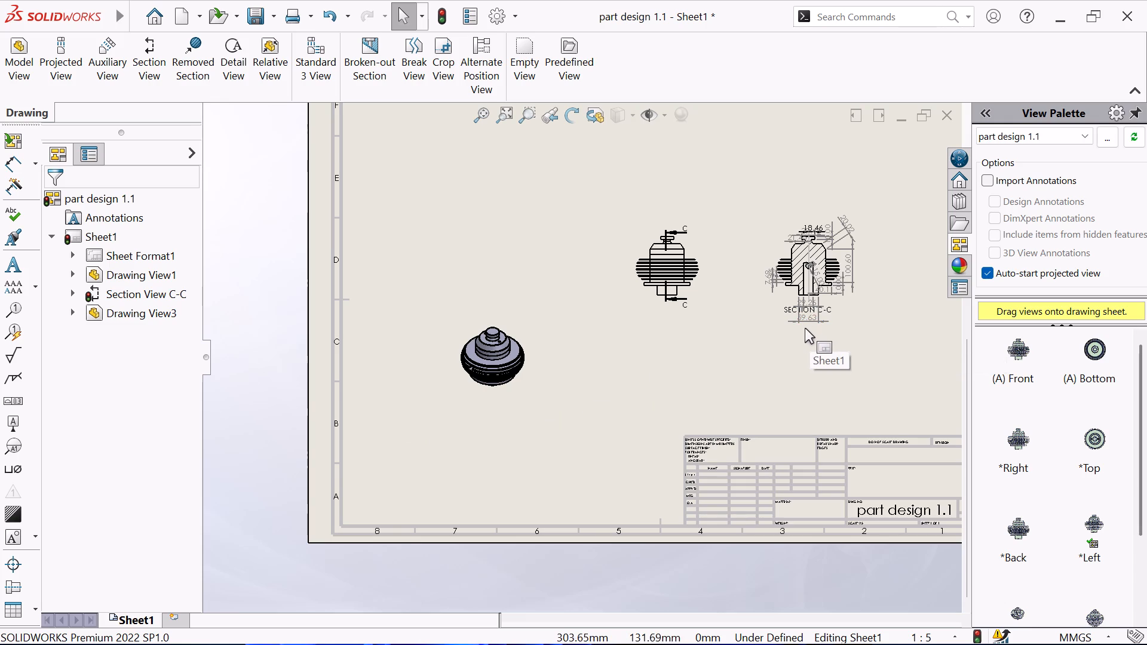
scroll(805, 328, down, 1)
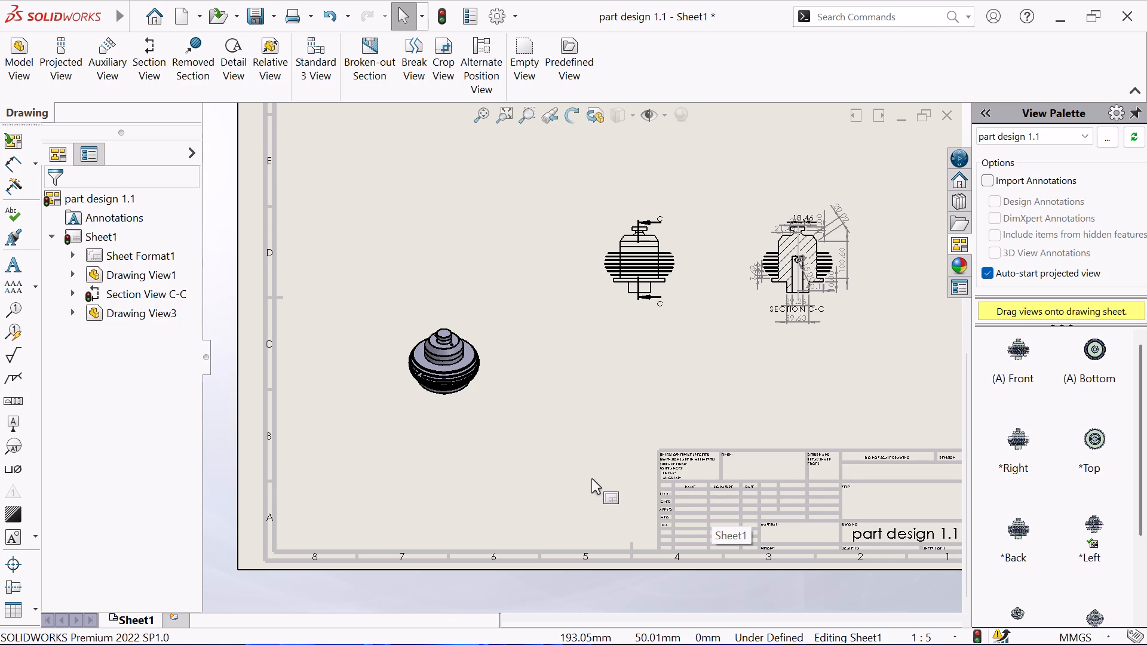
scroll(576, 350, up, 2)
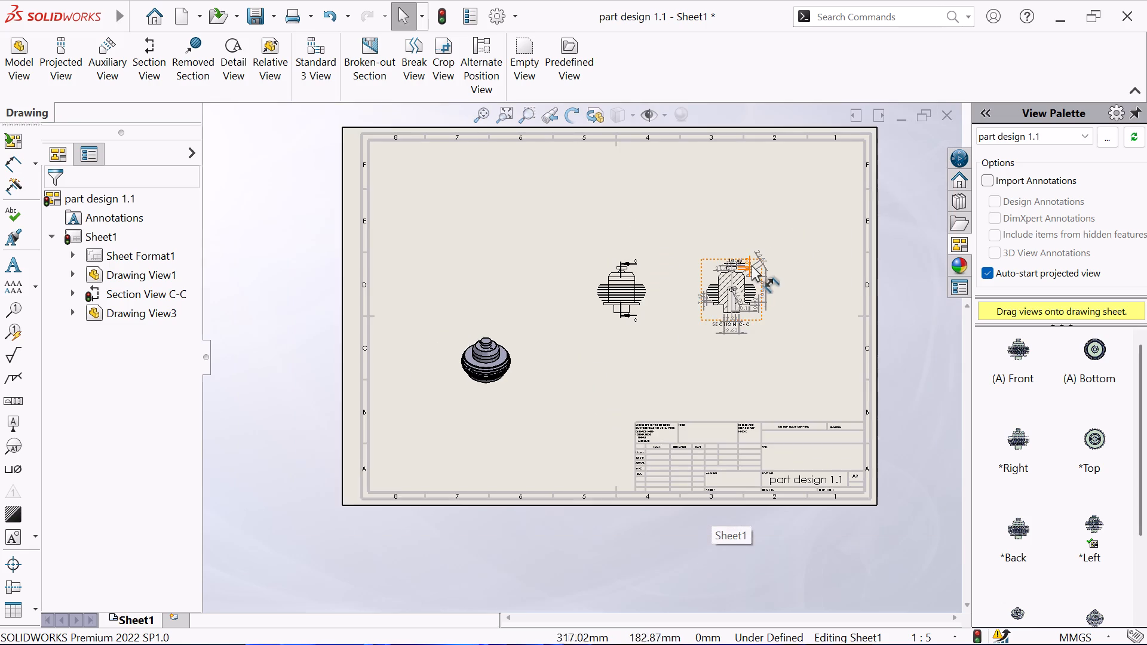
Dimension the radius of the right fillet arc at the neck's base in the side view, placing the text to its upper right.
scroll(752, 265, down, 3)
scroll(657, 385, down, 3)
scroll(553, 272, down, 3)
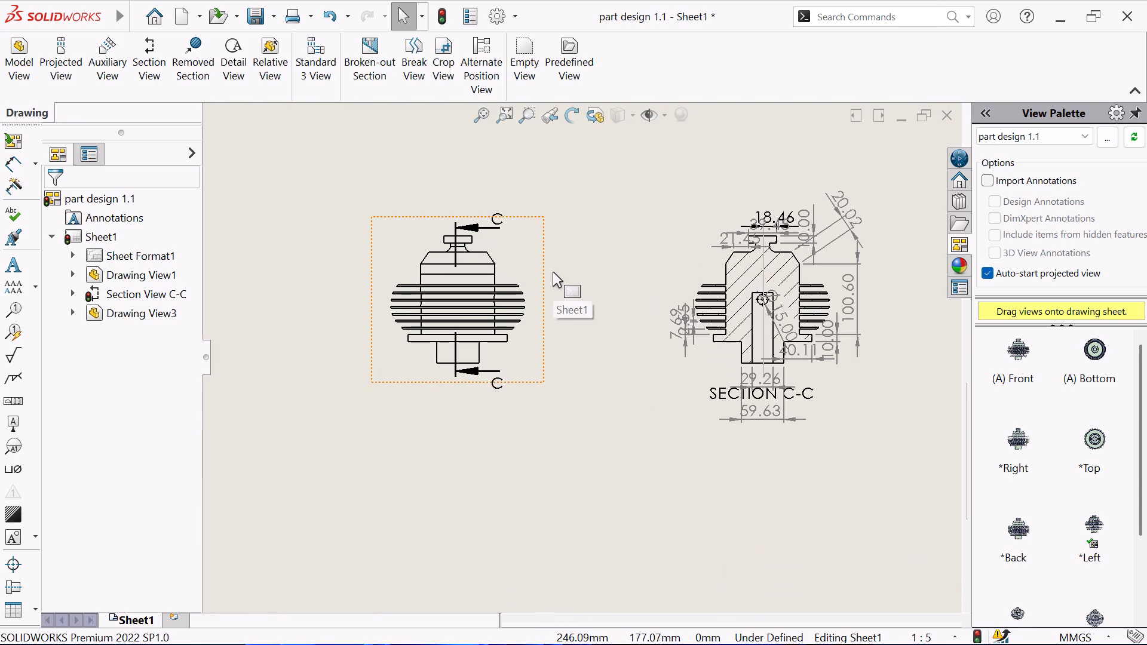
scroll(547, 270, down, 5)
scroll(434, 254, down, 4)
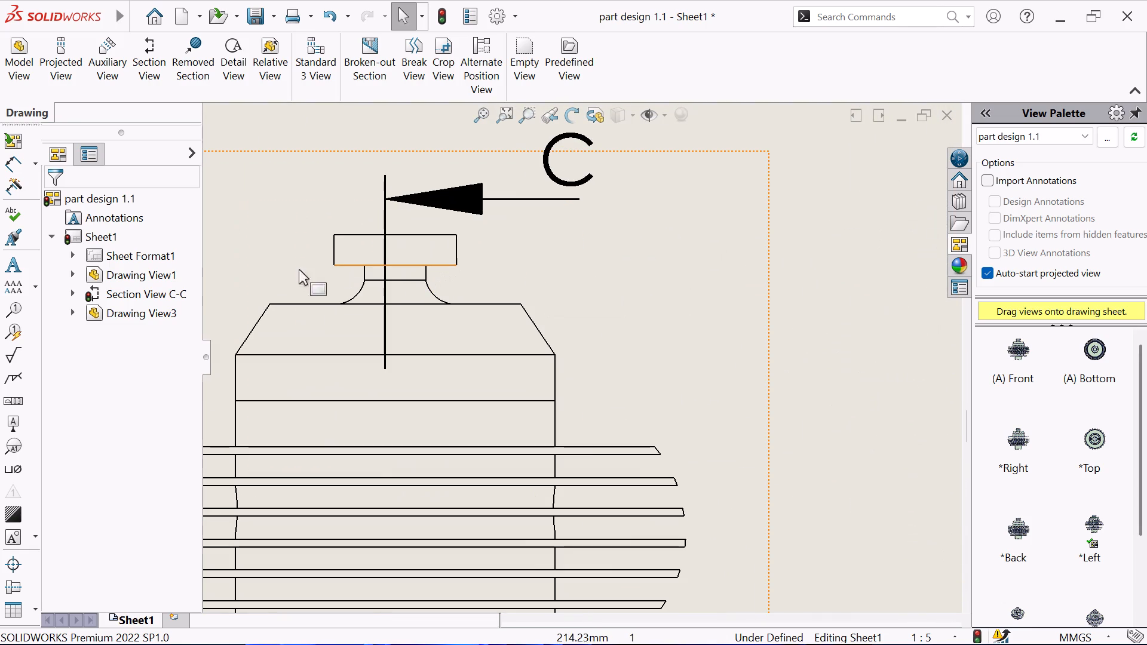
click(7, 165)
click(432, 291)
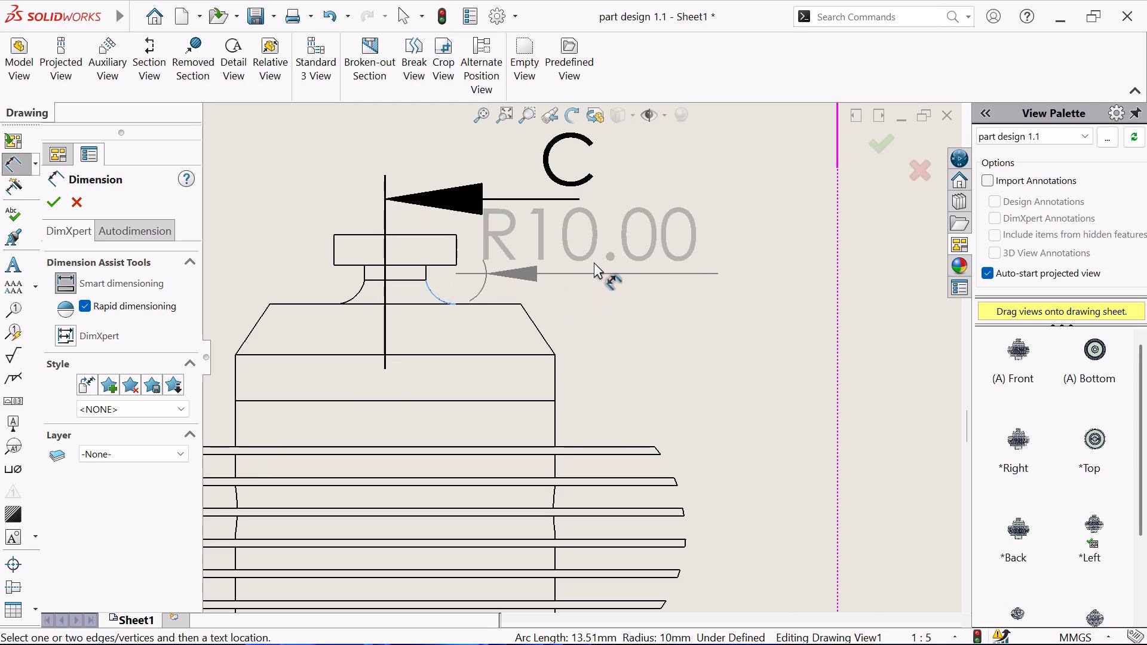
click(581, 193)
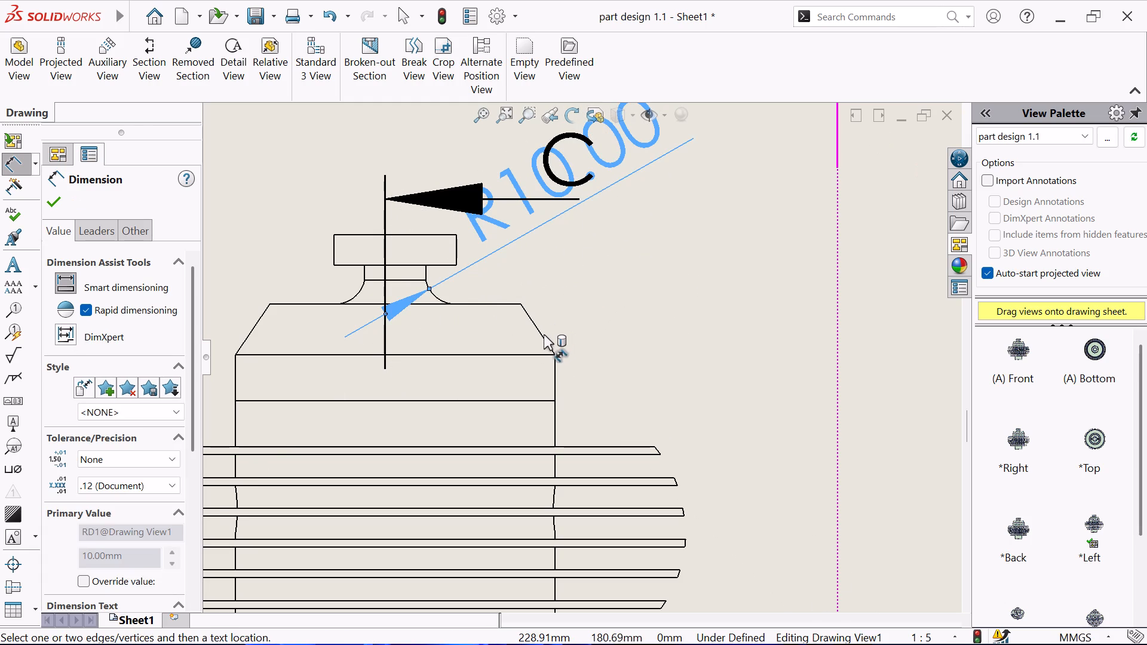
Dimension the sloped right shoulder edge of the side view along its length, placing the text just outside it.
click(544, 335)
click(582, 305)
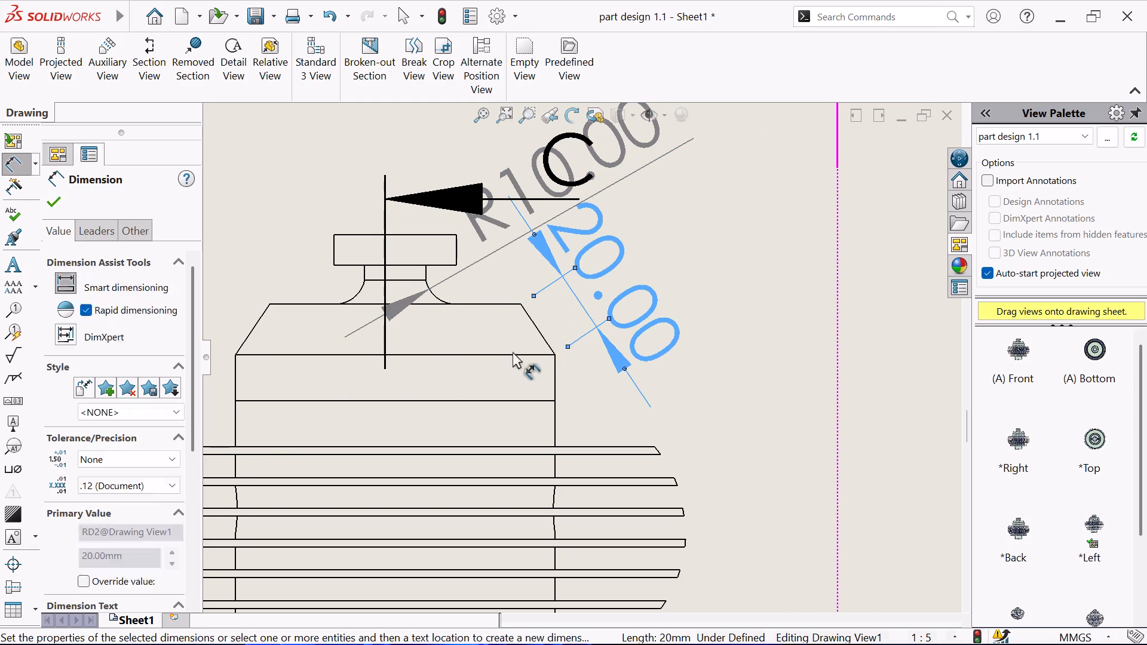
Dimension the radius of the curved right tip of the fourth fin from the top, placing the text to its upper right.
scroll(380, 292, up, 2)
scroll(433, 389, up, 2)
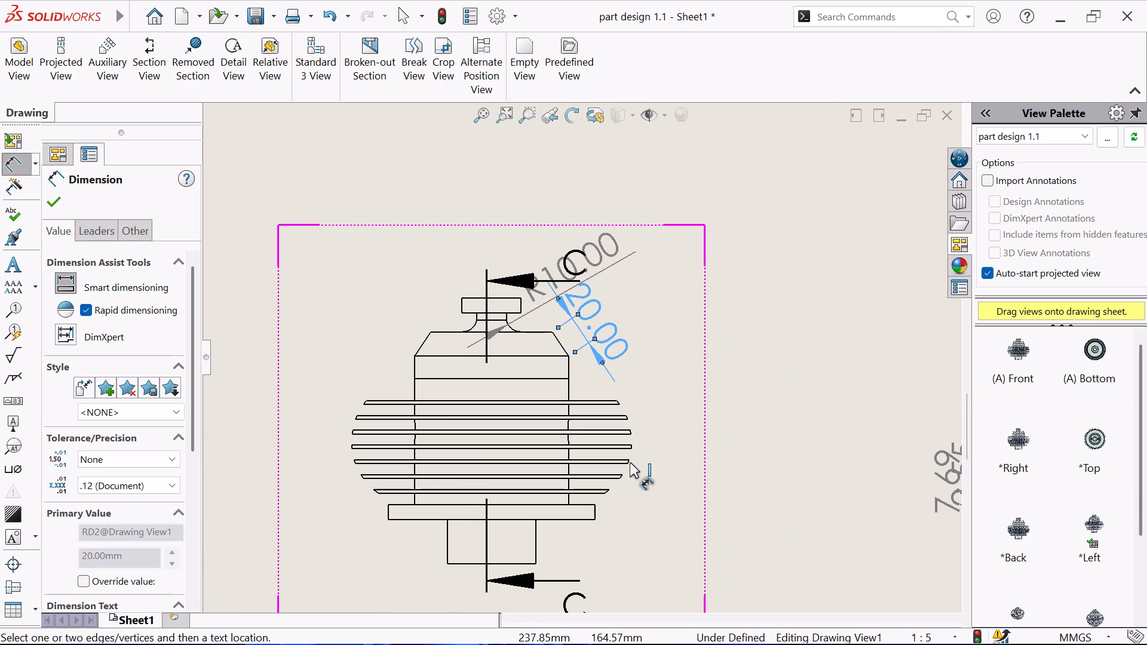
scroll(630, 461, down, 7)
scroll(609, 381, down, 3)
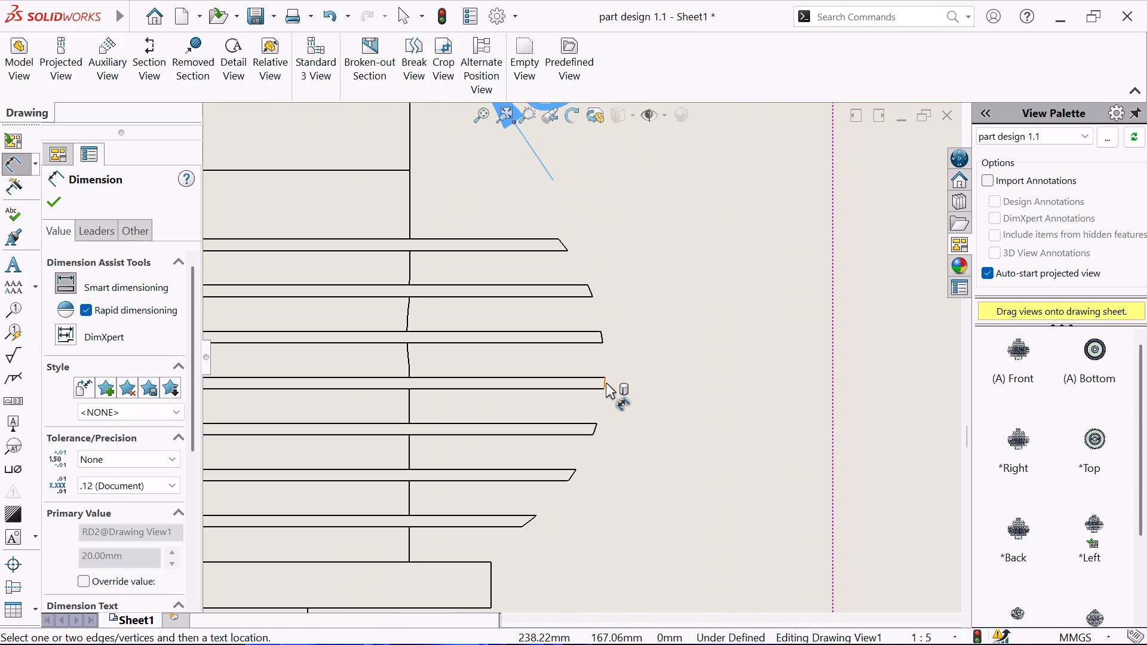
click(606, 382)
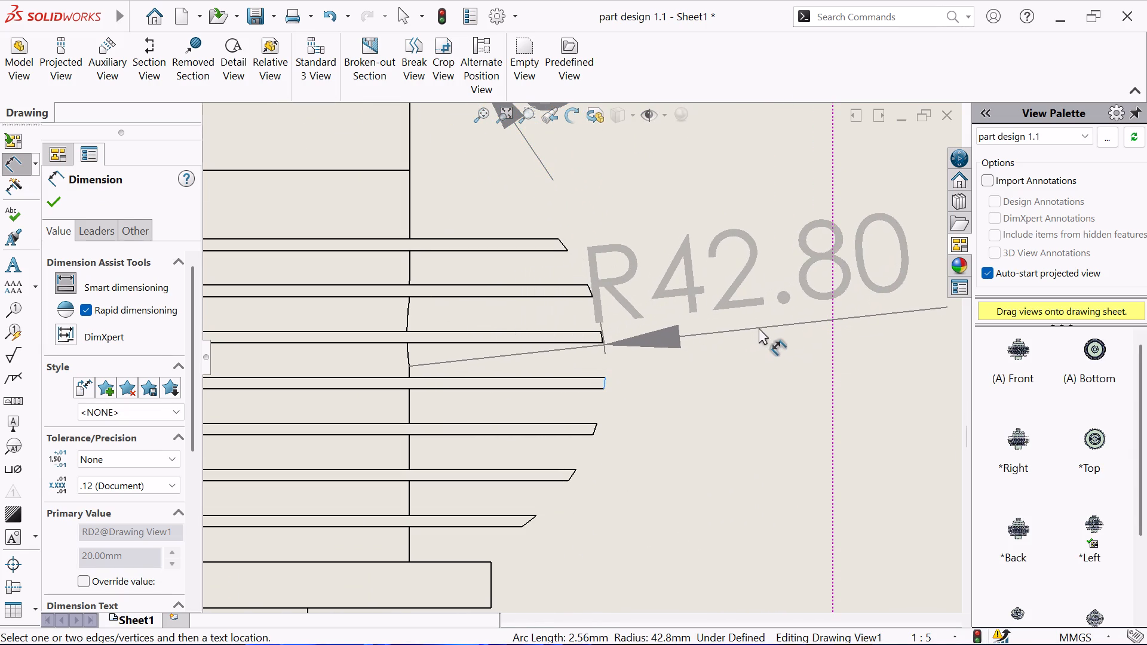
click(759, 328)
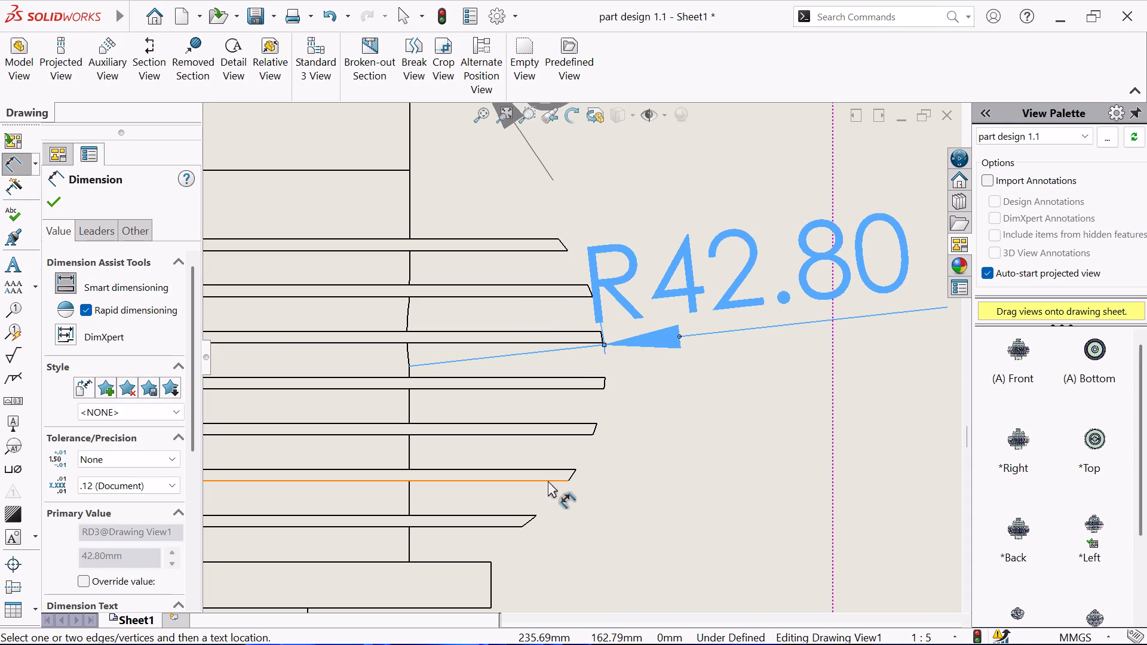
Dimension the thickness of the second-lowest fin in the side view, placing the text to the right of the fins.
click(547, 481)
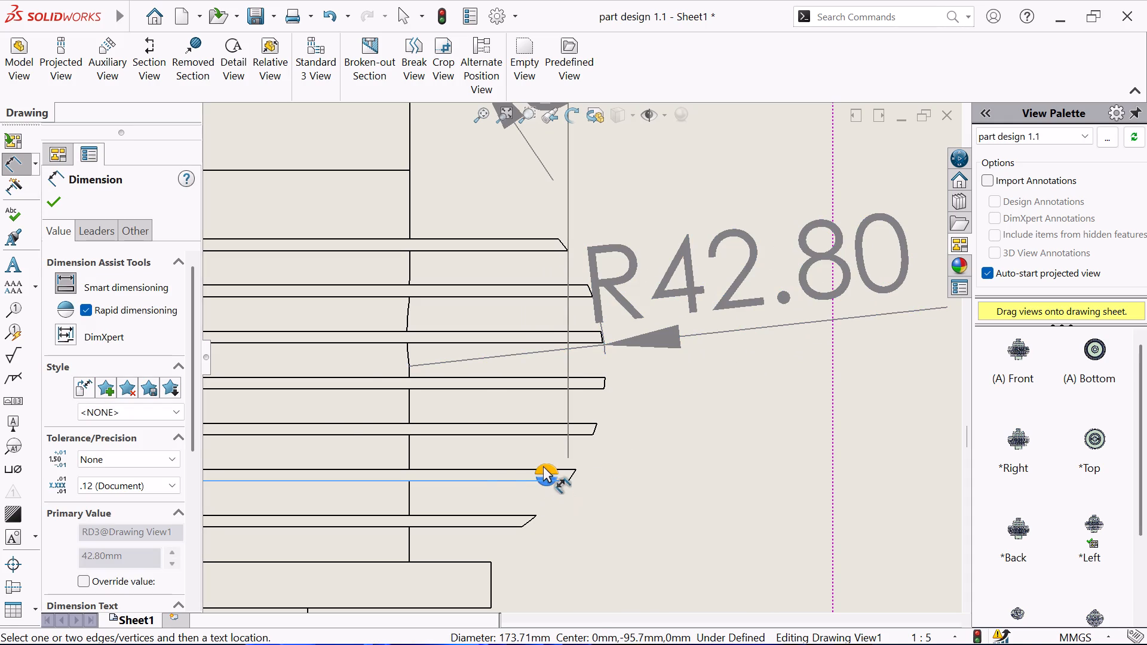
click(492, 470)
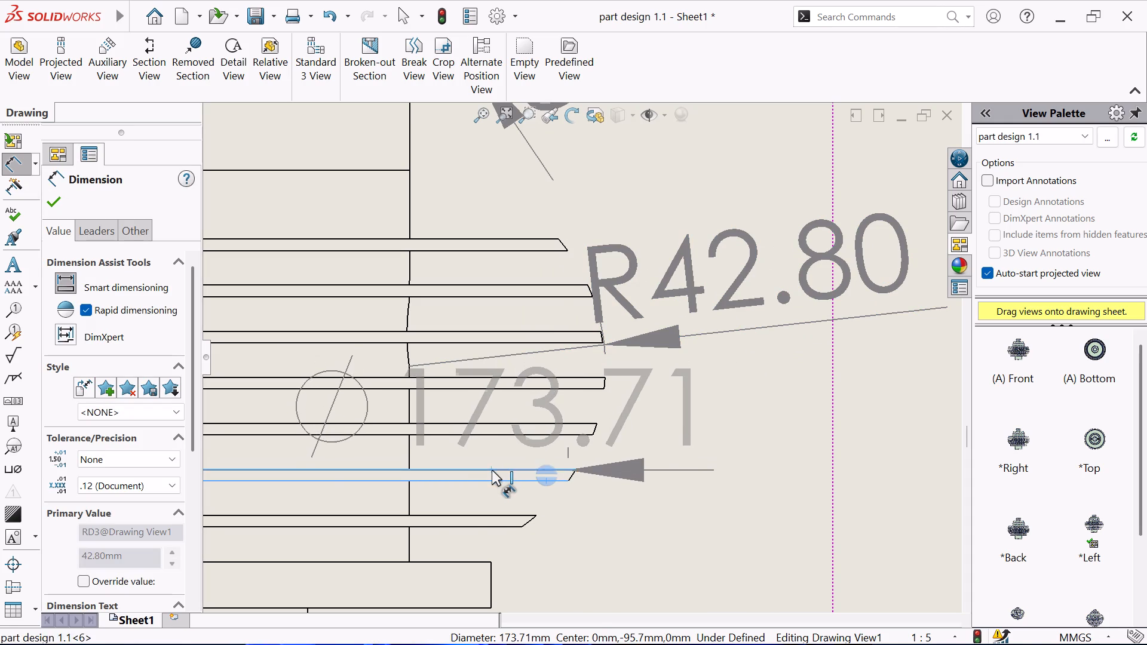
click(774, 466)
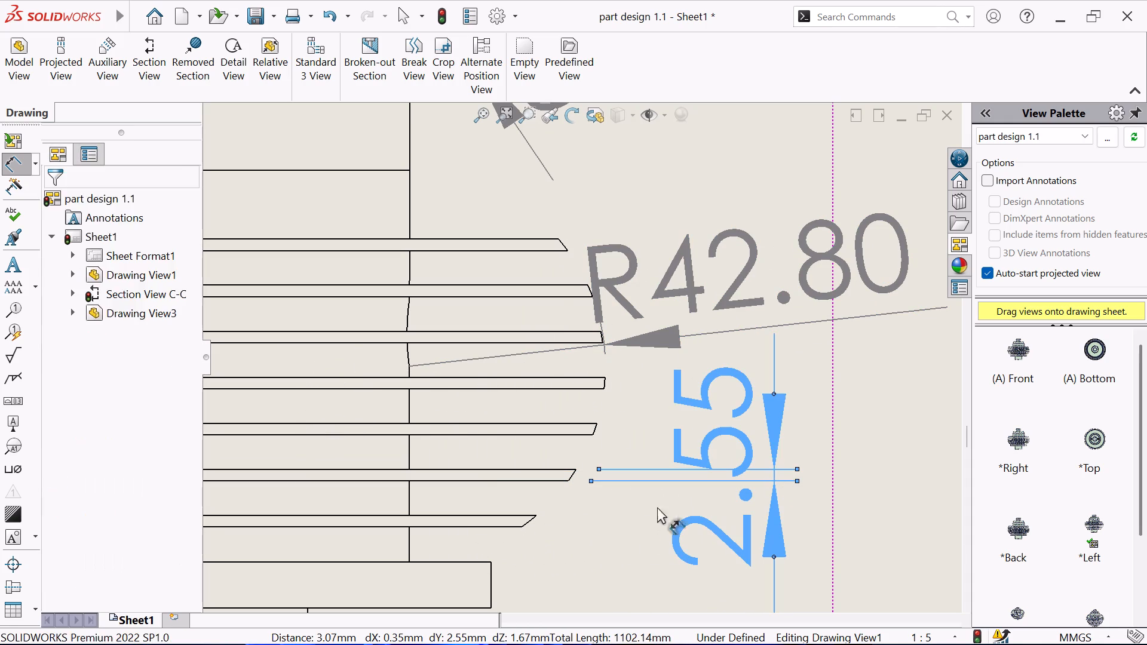
Dimension the gap between the two lowest fins, placing the text just right of the fin tips.
click(487, 483)
click(482, 515)
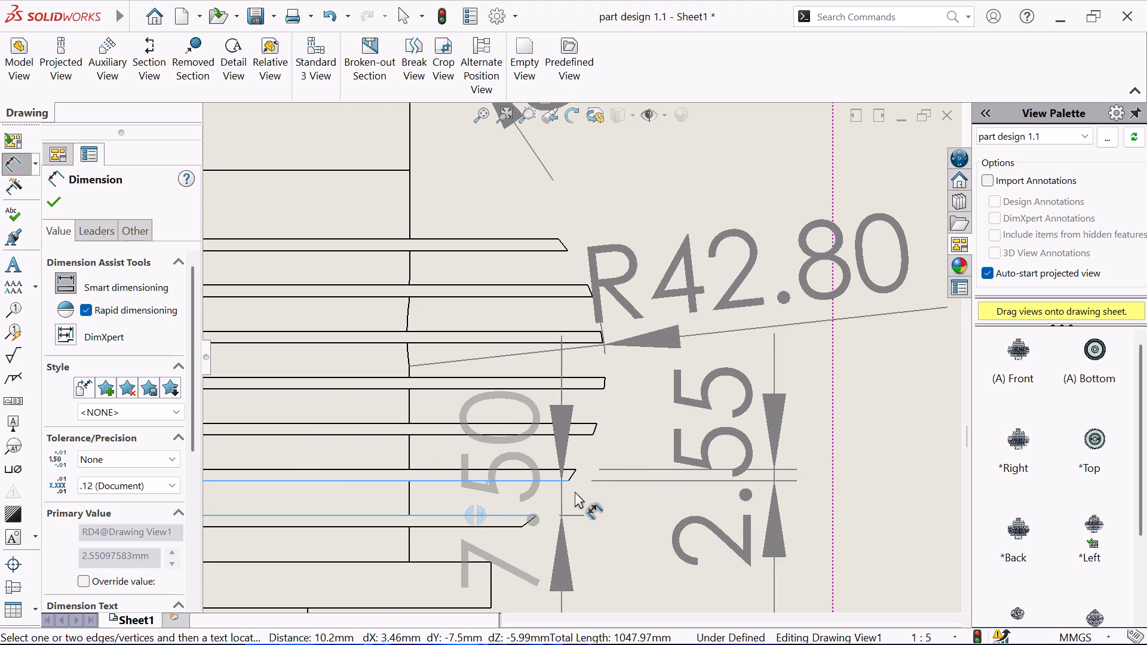
click(602, 490)
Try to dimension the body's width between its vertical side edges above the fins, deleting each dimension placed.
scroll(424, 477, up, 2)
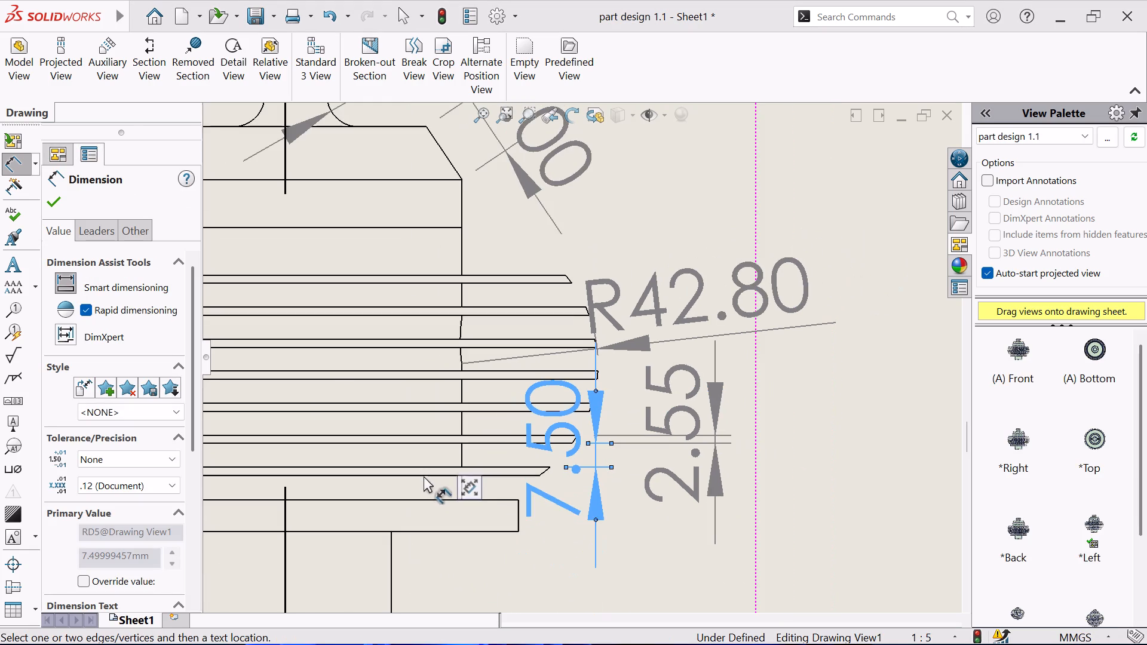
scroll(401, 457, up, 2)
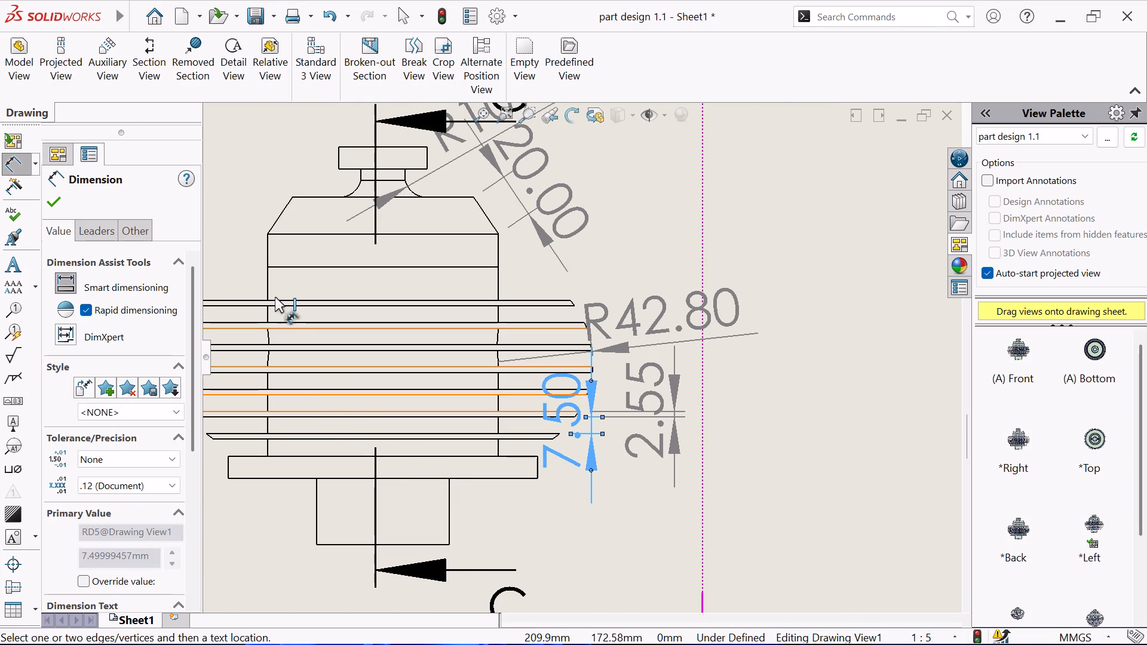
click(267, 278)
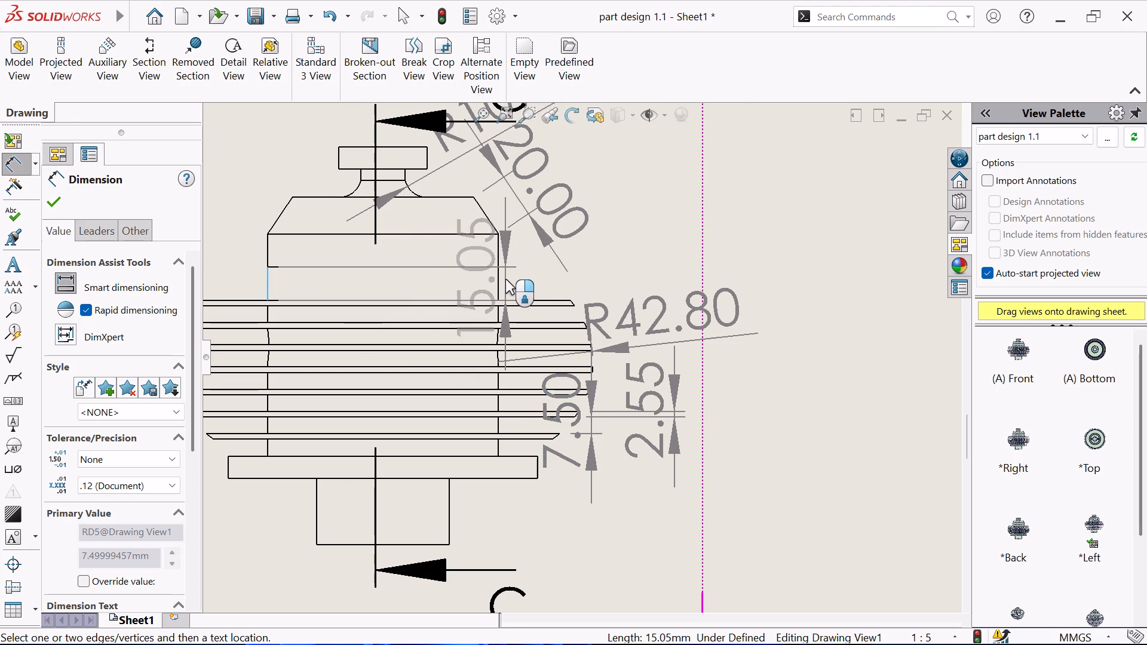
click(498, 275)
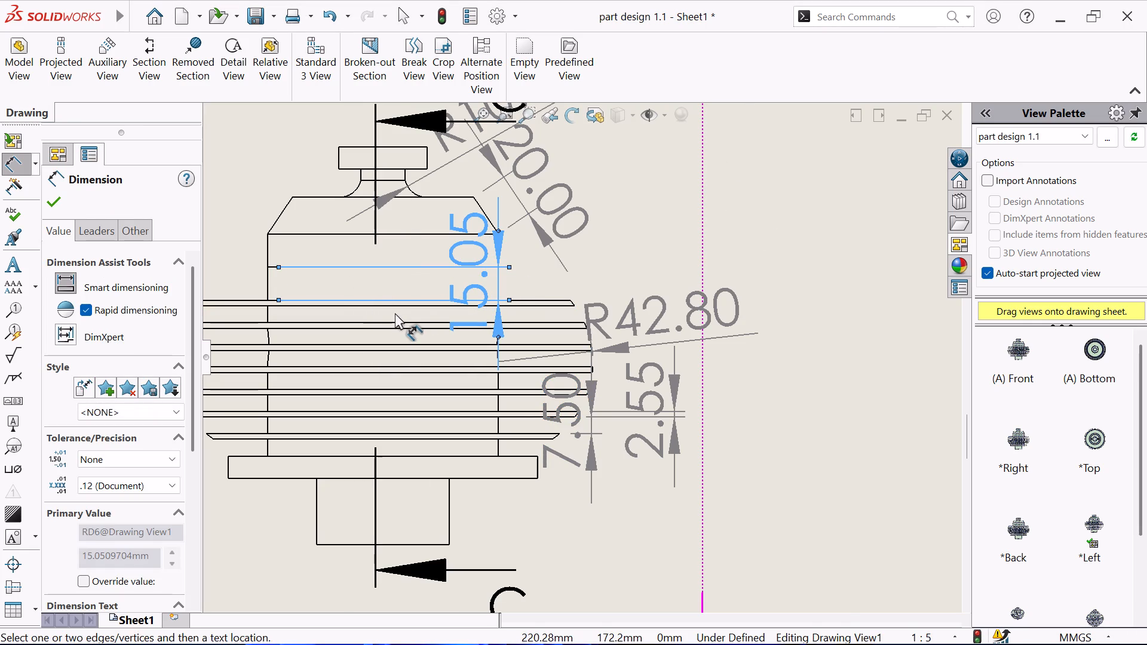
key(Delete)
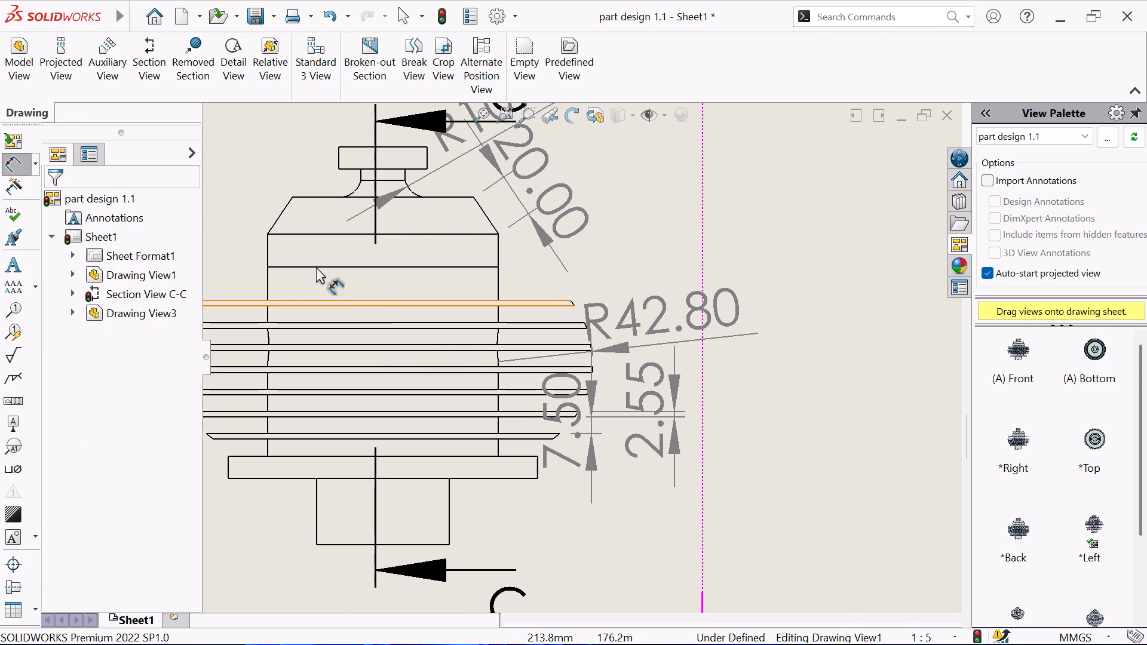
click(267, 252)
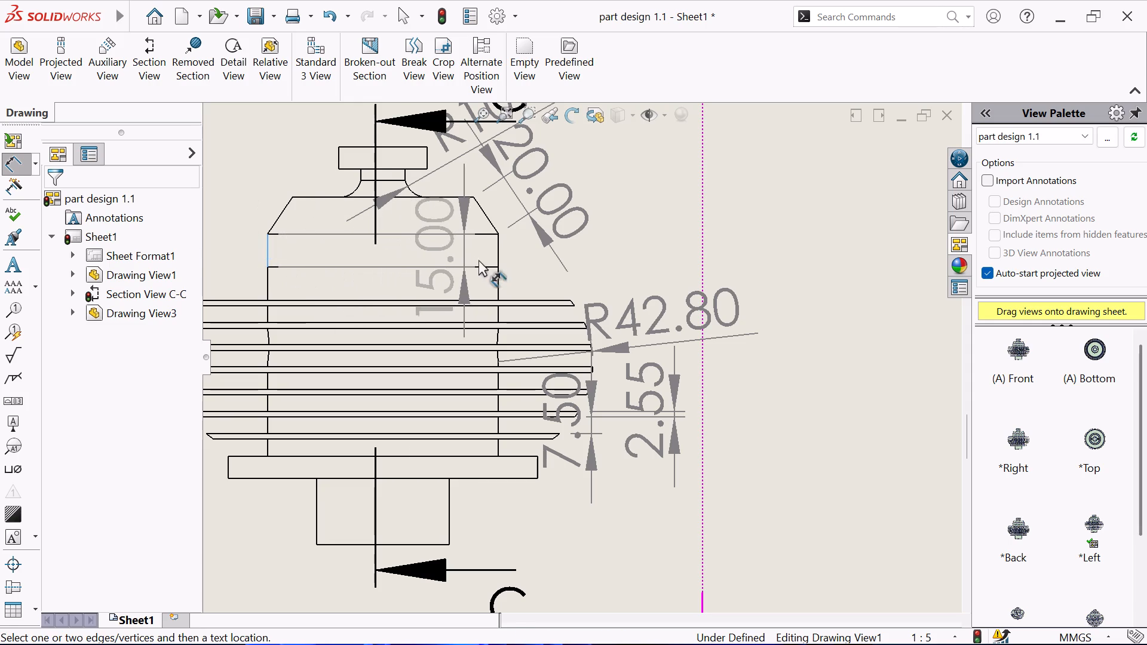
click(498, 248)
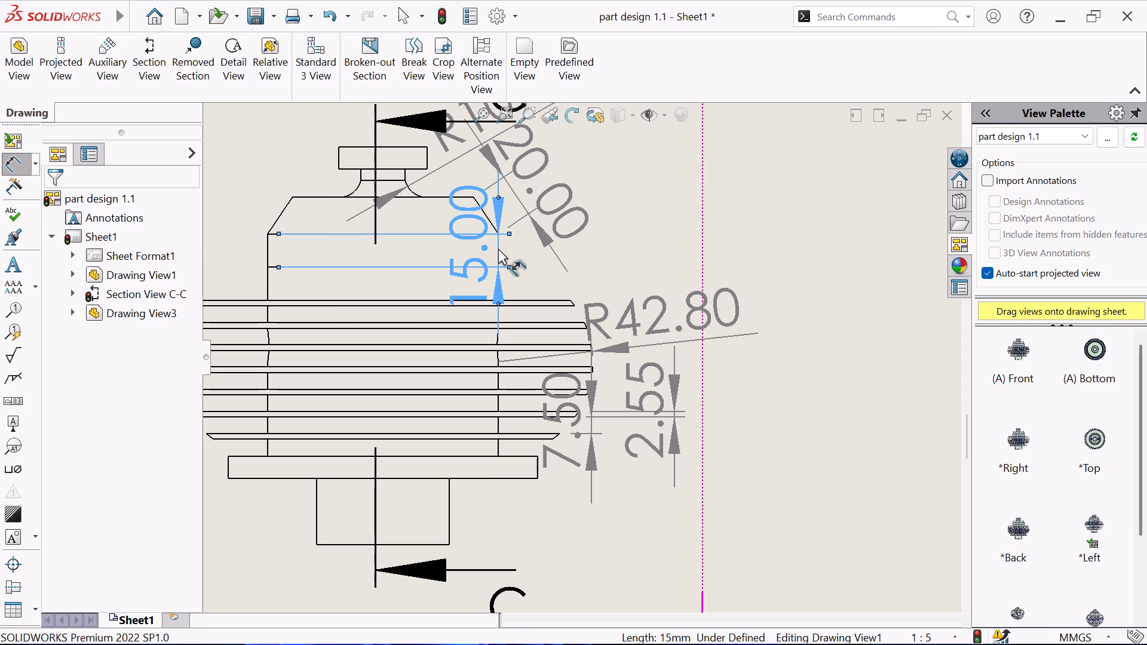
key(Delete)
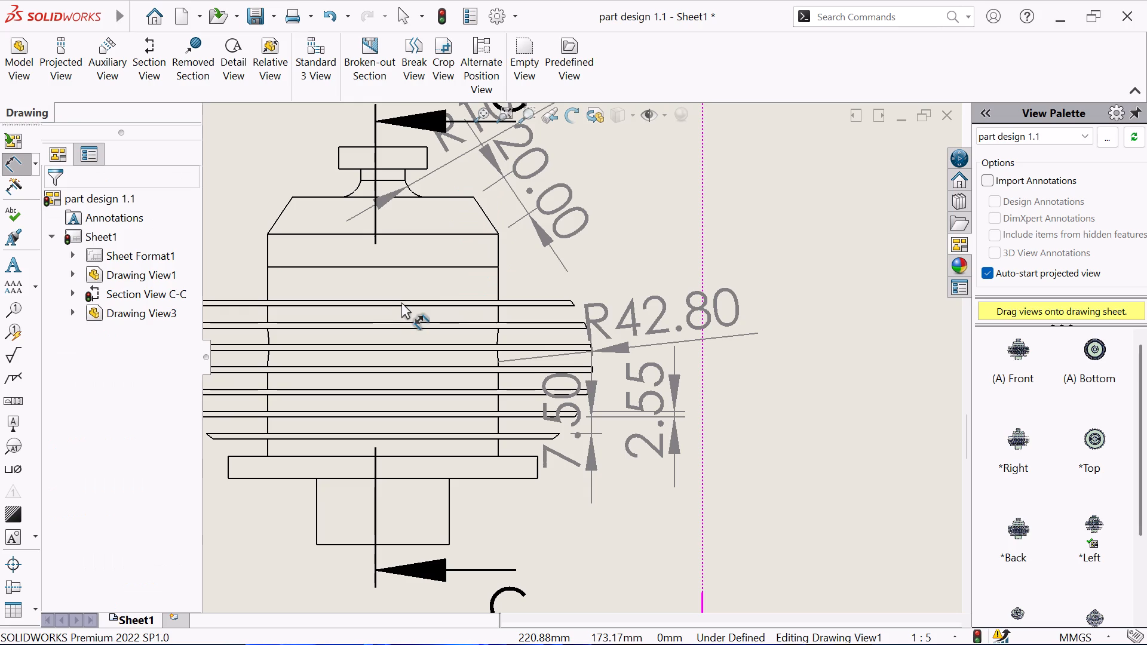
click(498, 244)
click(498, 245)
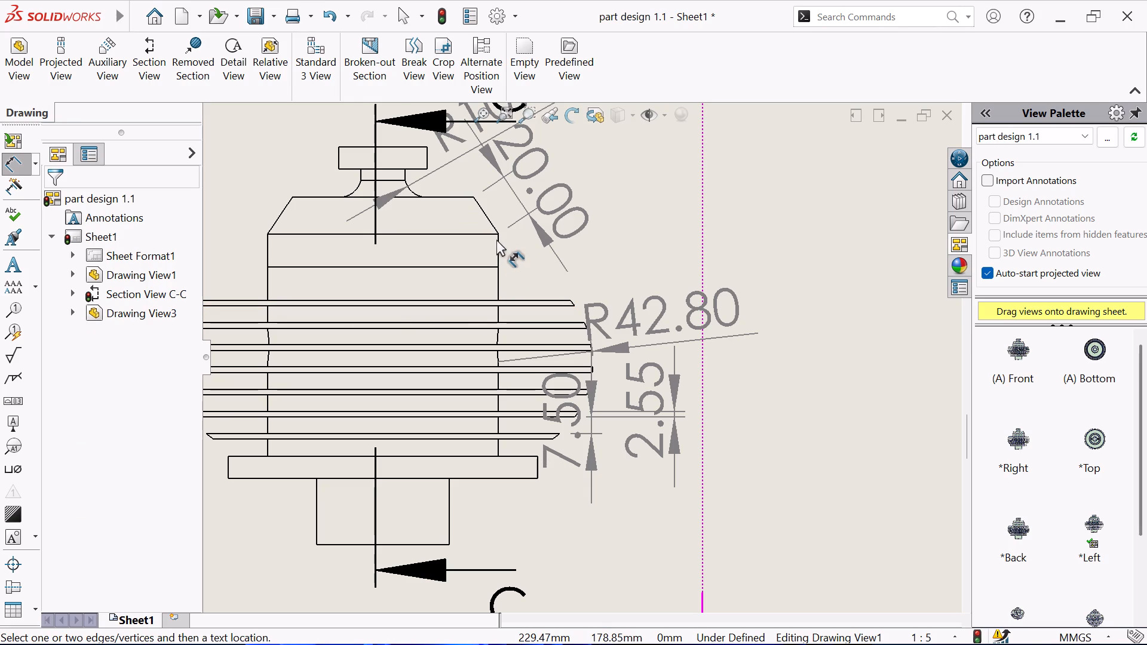
Dimension the body's diameter using the horizontal edge at the bottom of the sloped shoulder, placing the text below the side view.
click(499, 236)
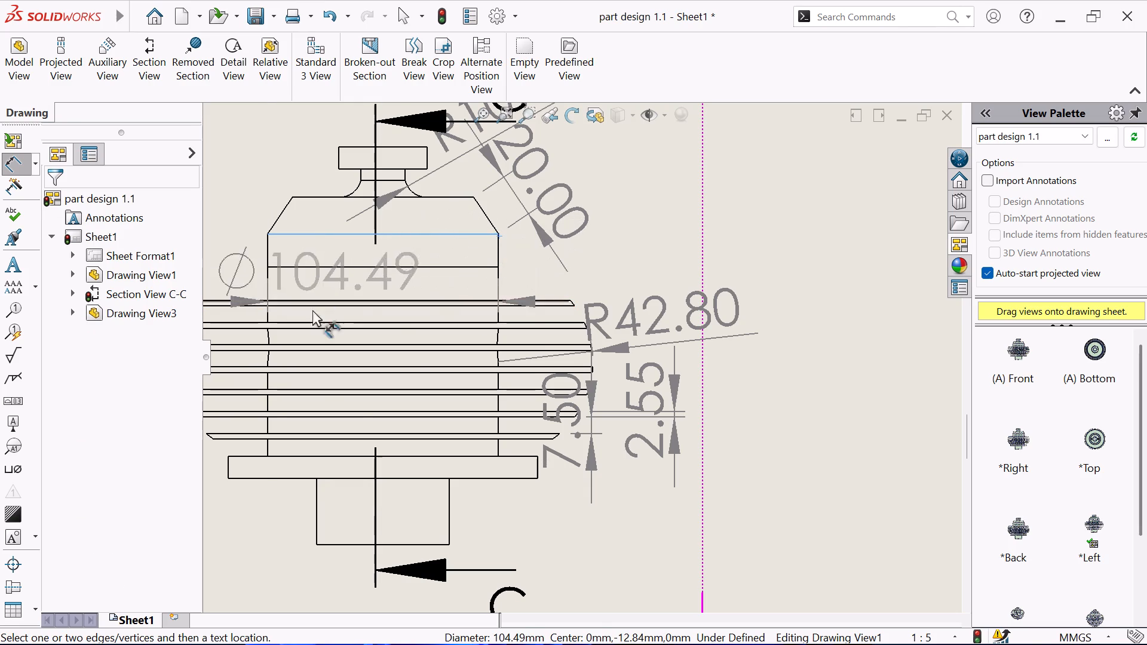
scroll(395, 514, up, 3)
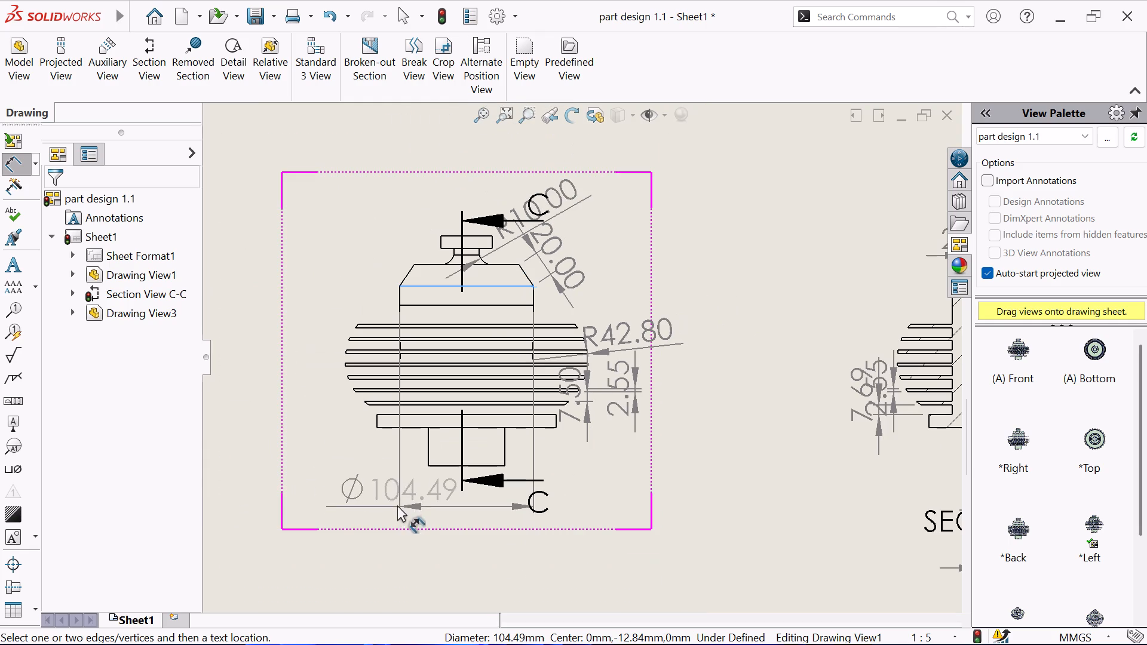
click(467, 543)
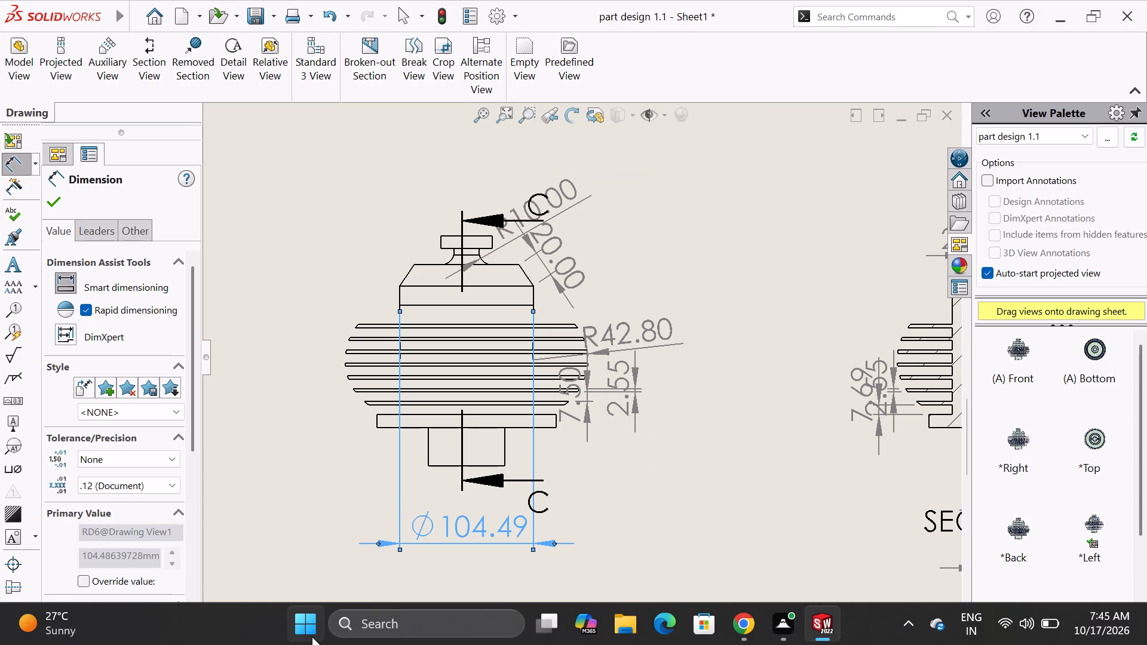
right_click(271, 438)
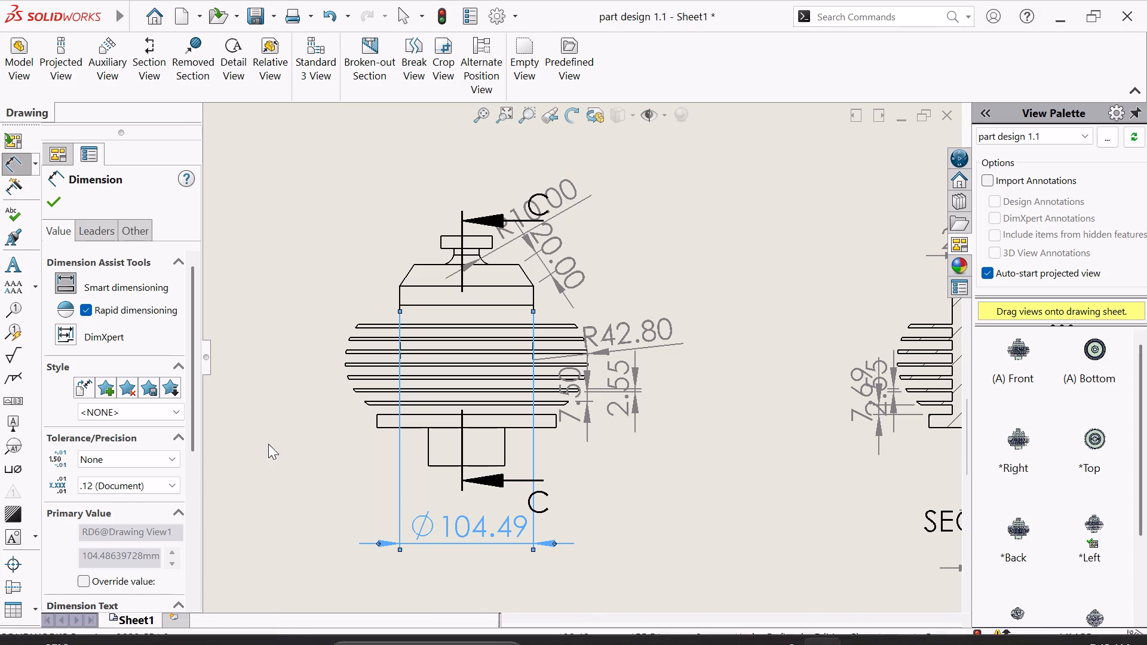
click(225, 308)
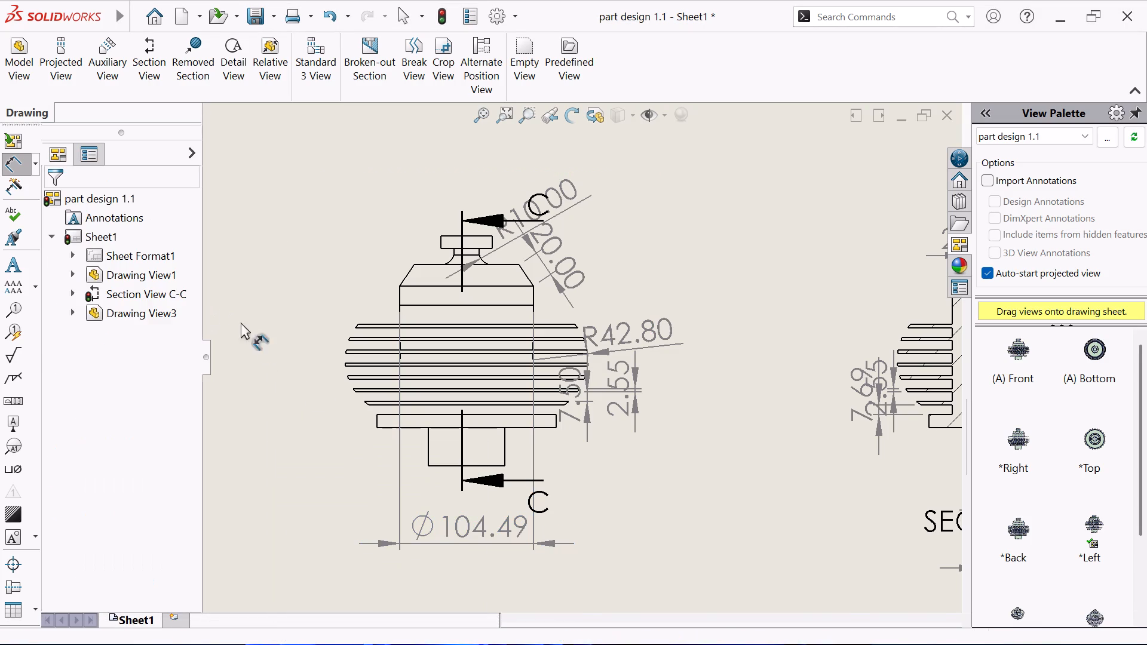
Dimension the height of the bottom boss in the side view using its vertical side edge, placing the text left of the part.
scroll(410, 460, down, 1)
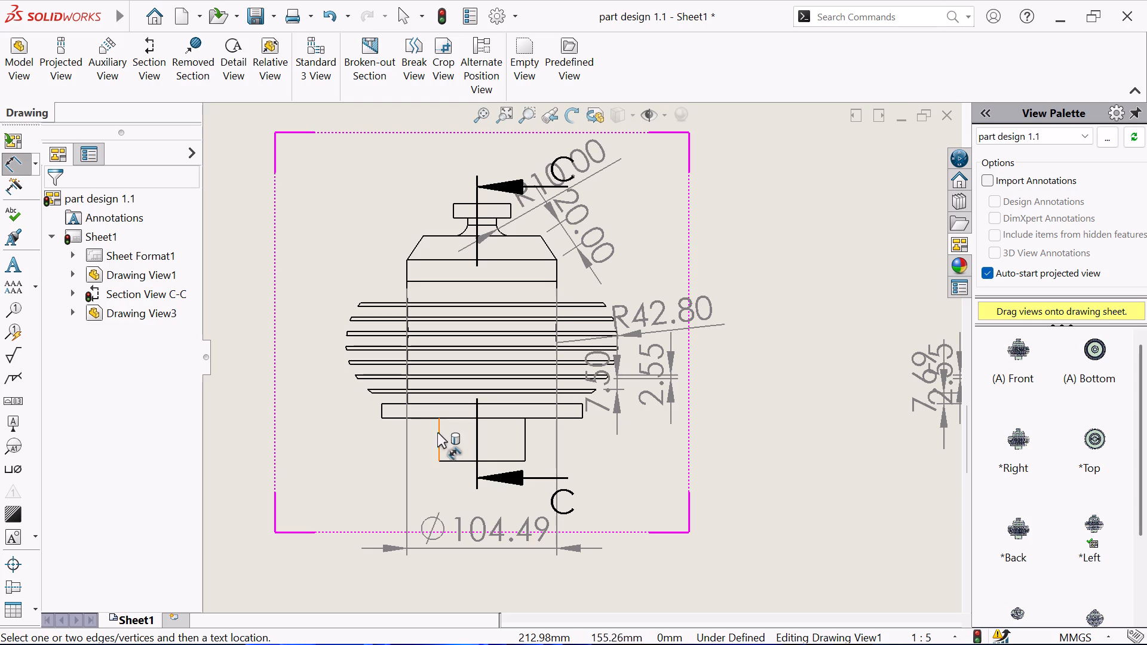
click(437, 443)
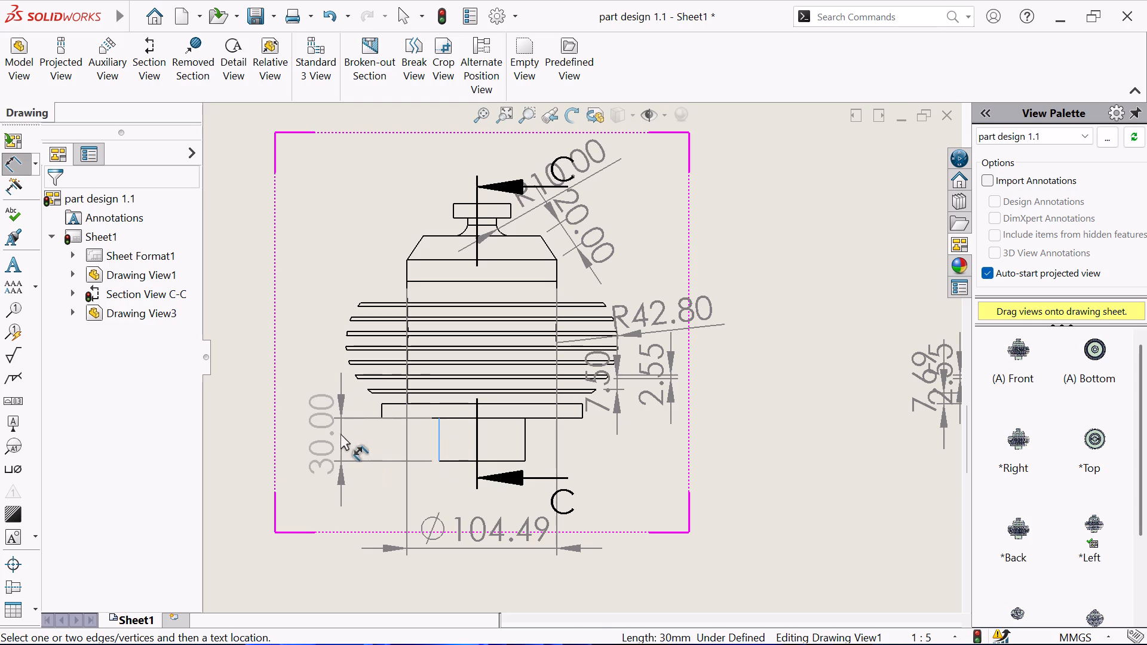
click(340, 434)
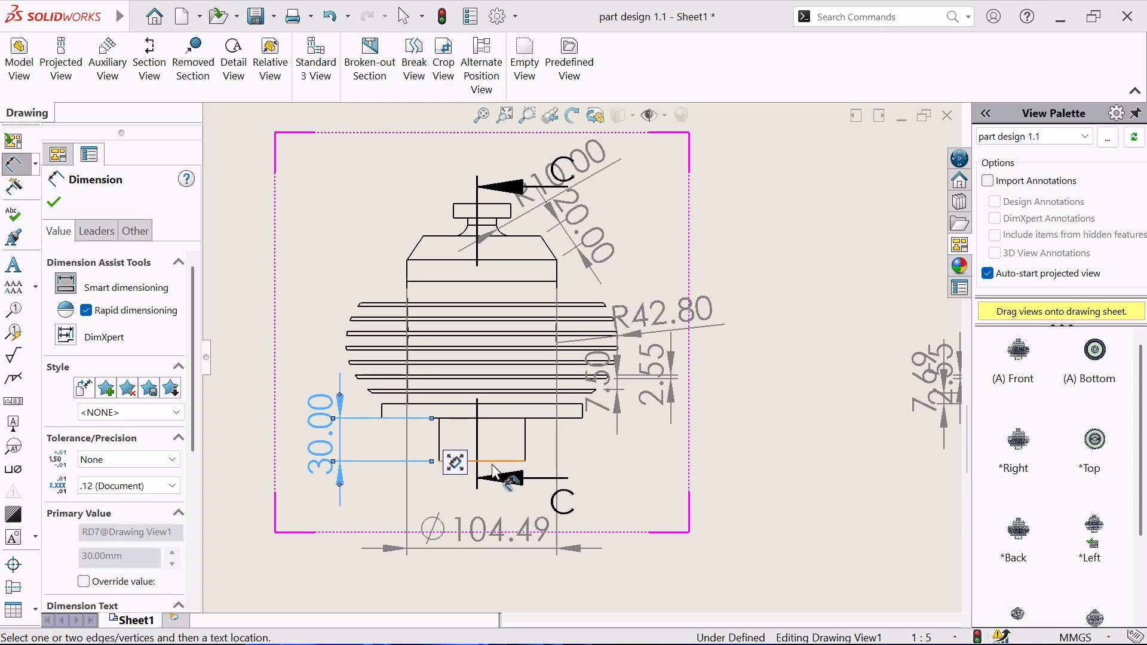
Dimension the bottom boss's diameter using its lower edge, placing the text between the boss and the body diameter dimension, and end dimensioning.
click(492, 462)
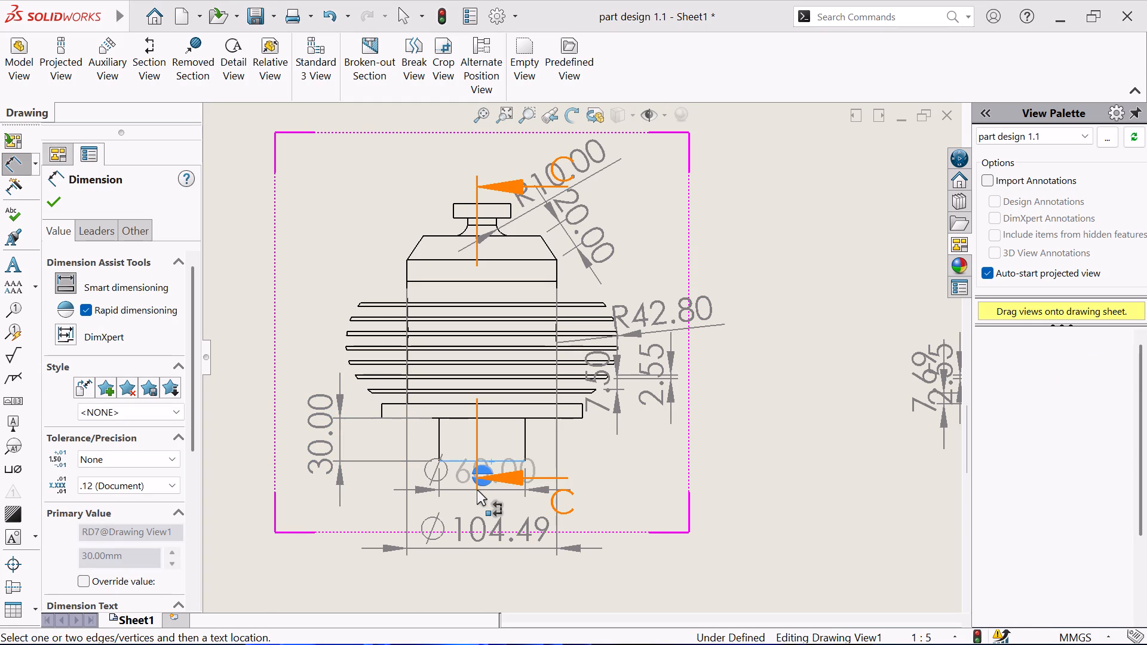
click(468, 499)
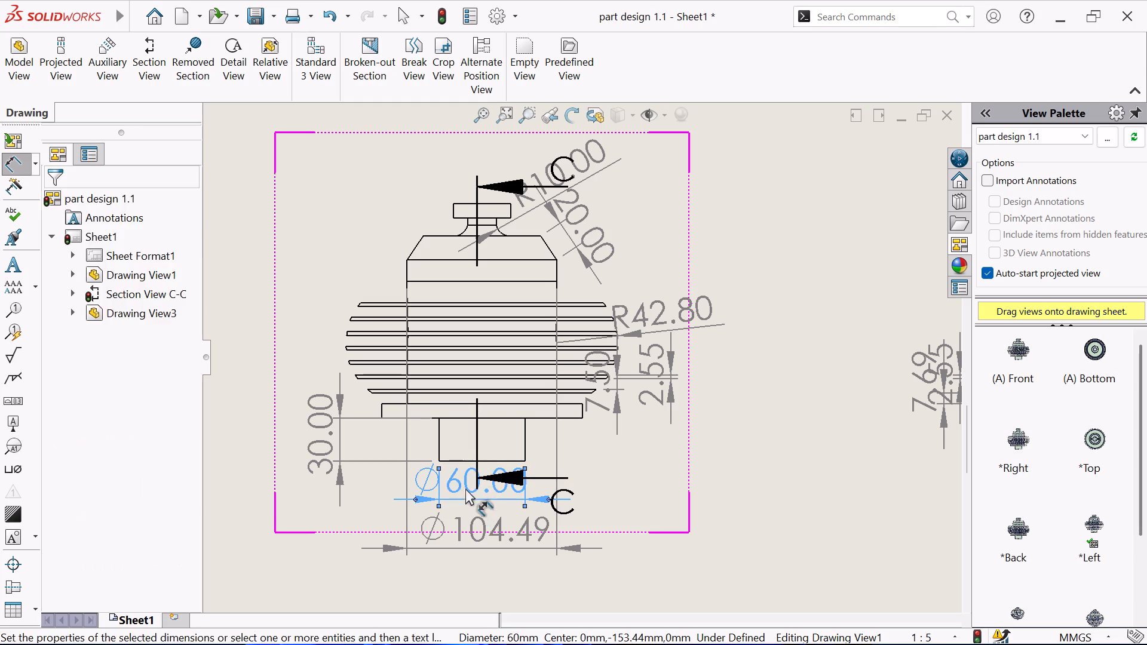
scroll(470, 468, up, 2)
right_click(308, 360)
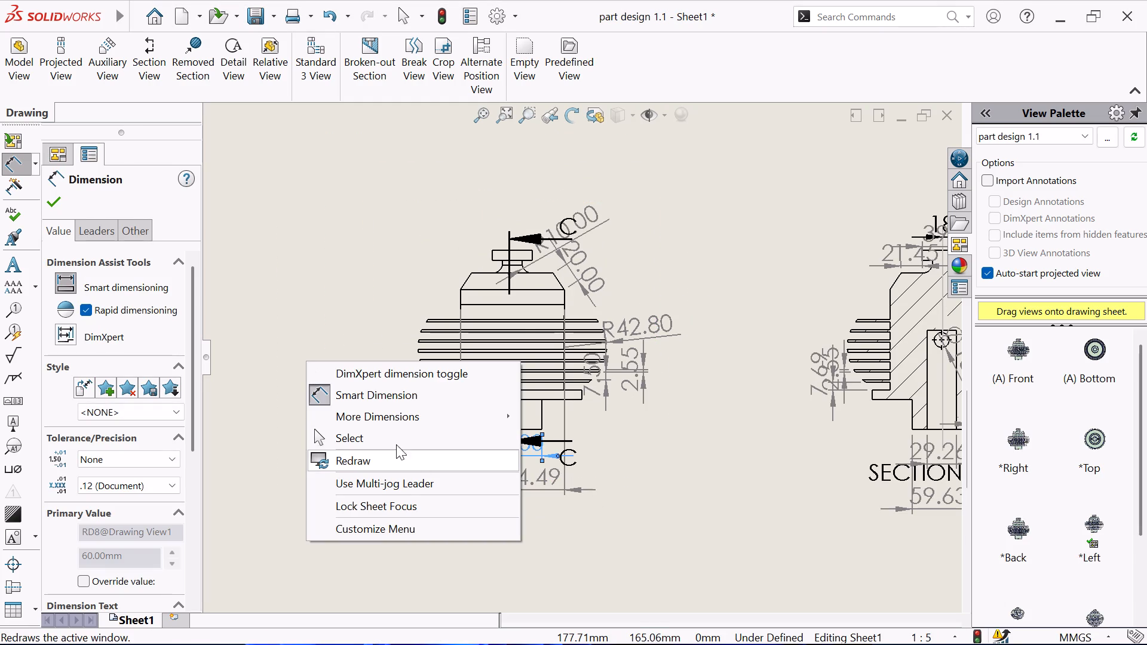
click(385, 438)
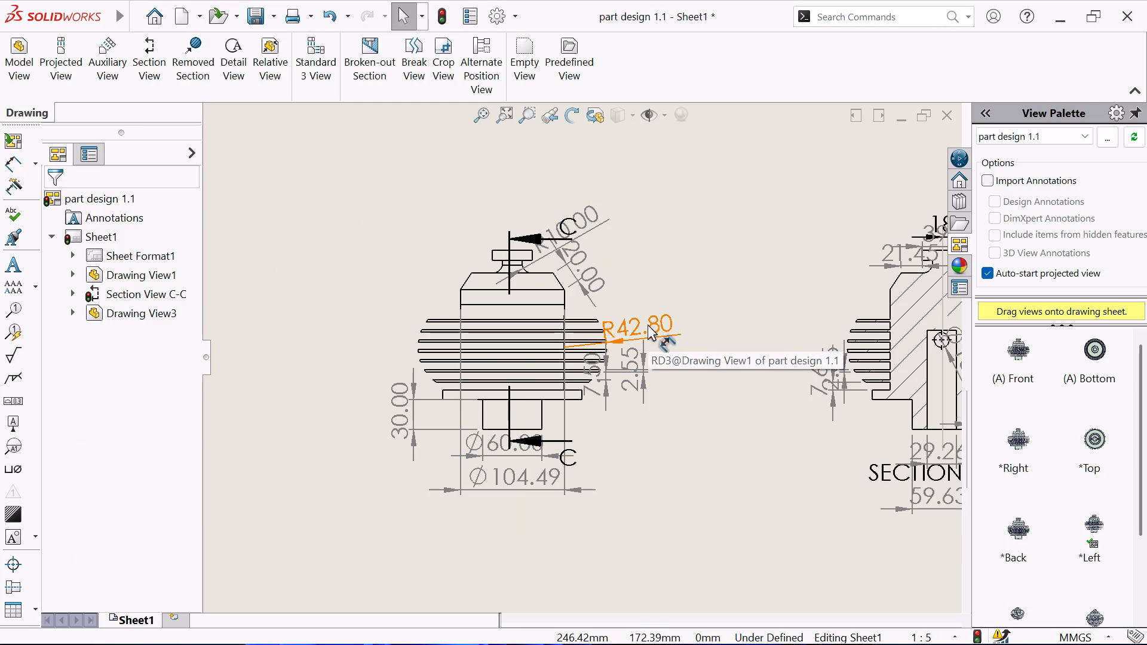
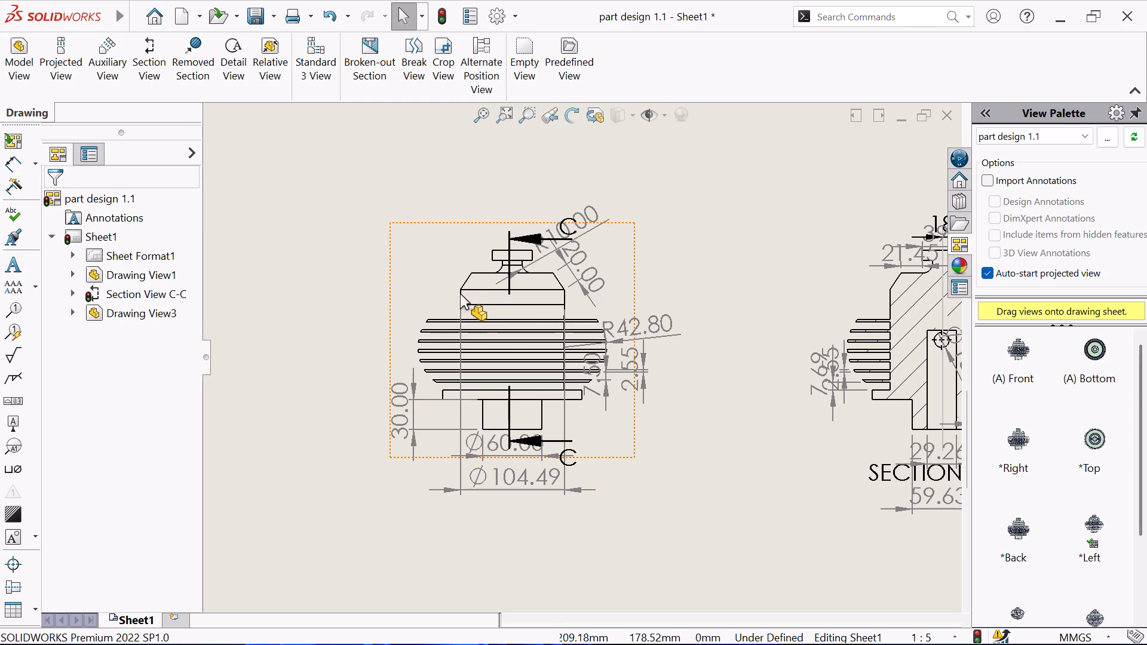
Dimension the vertical distance between the two horizontal edges at the top of the cylindrical body, left of the front view.
click(5, 160)
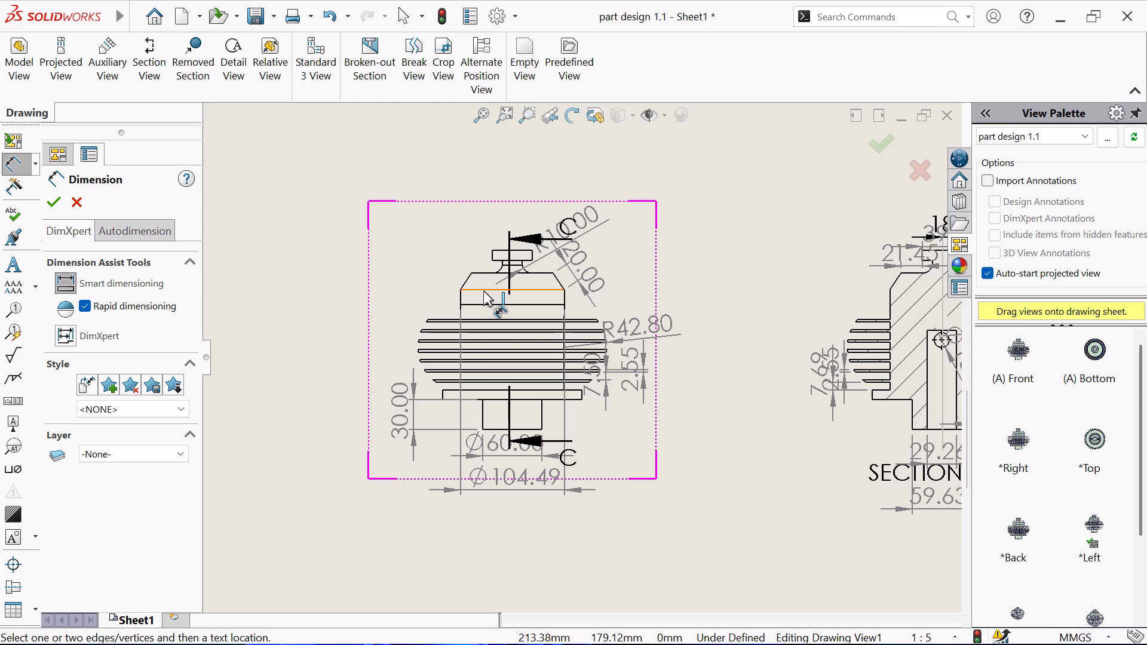
click(483, 291)
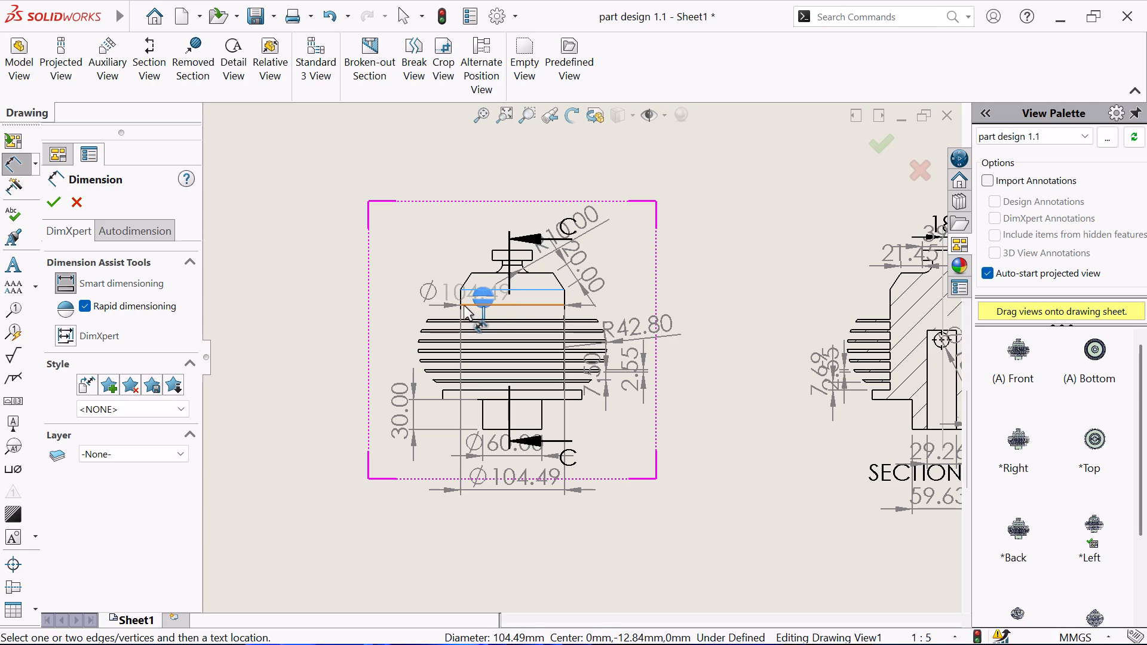
click(465, 305)
click(409, 294)
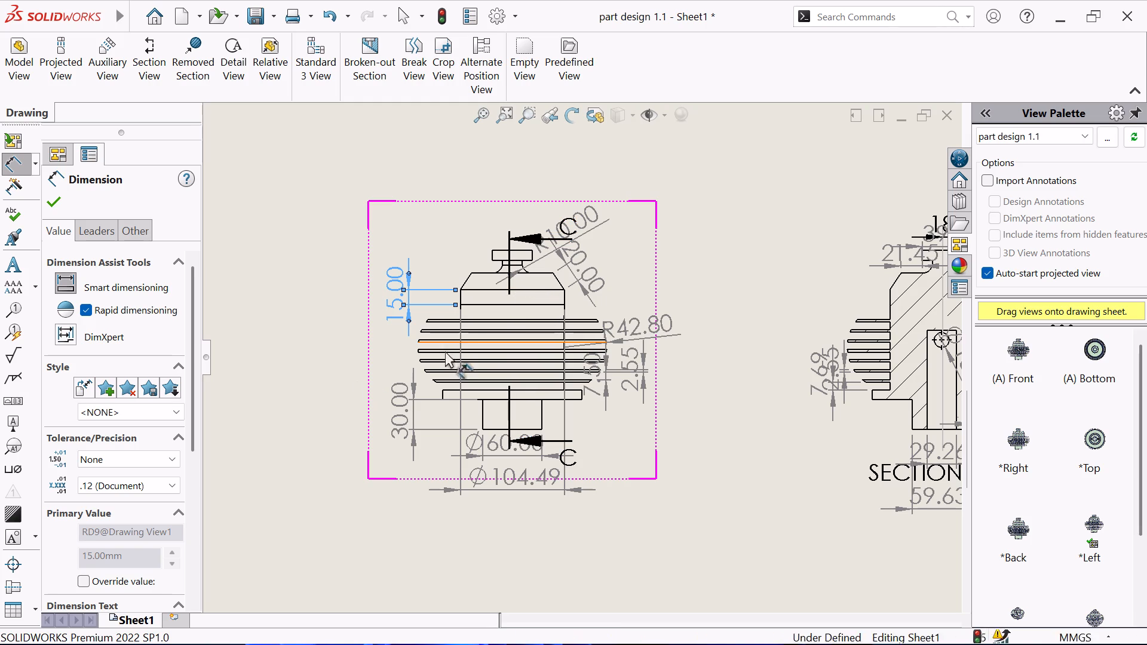
scroll(473, 260, up, 1)
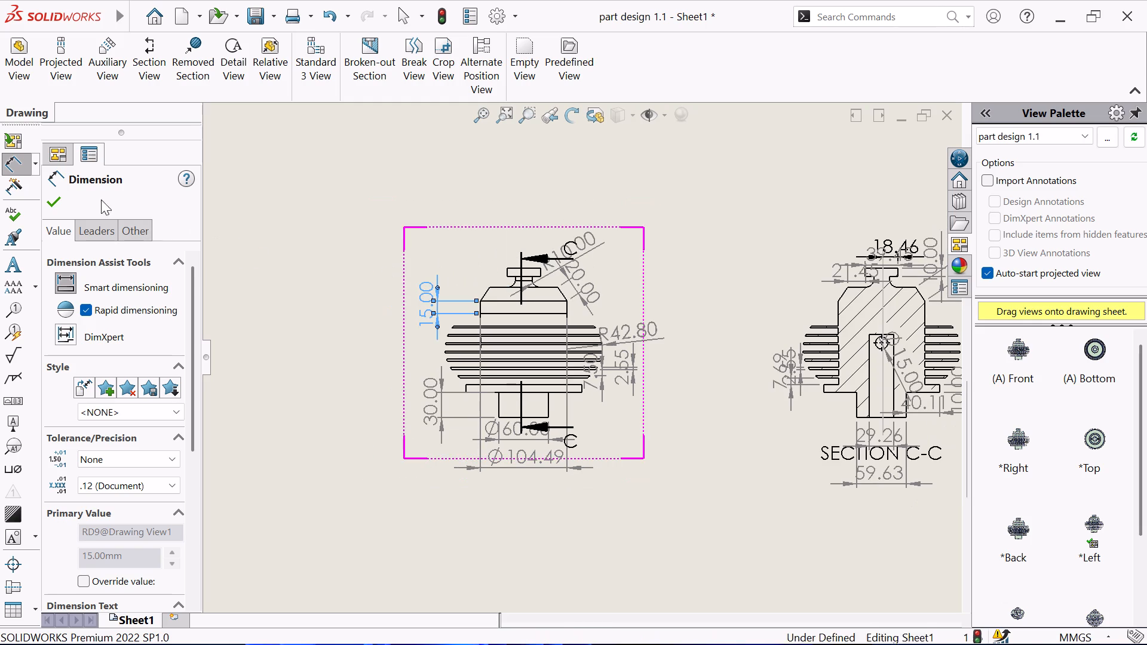
click(53, 199)
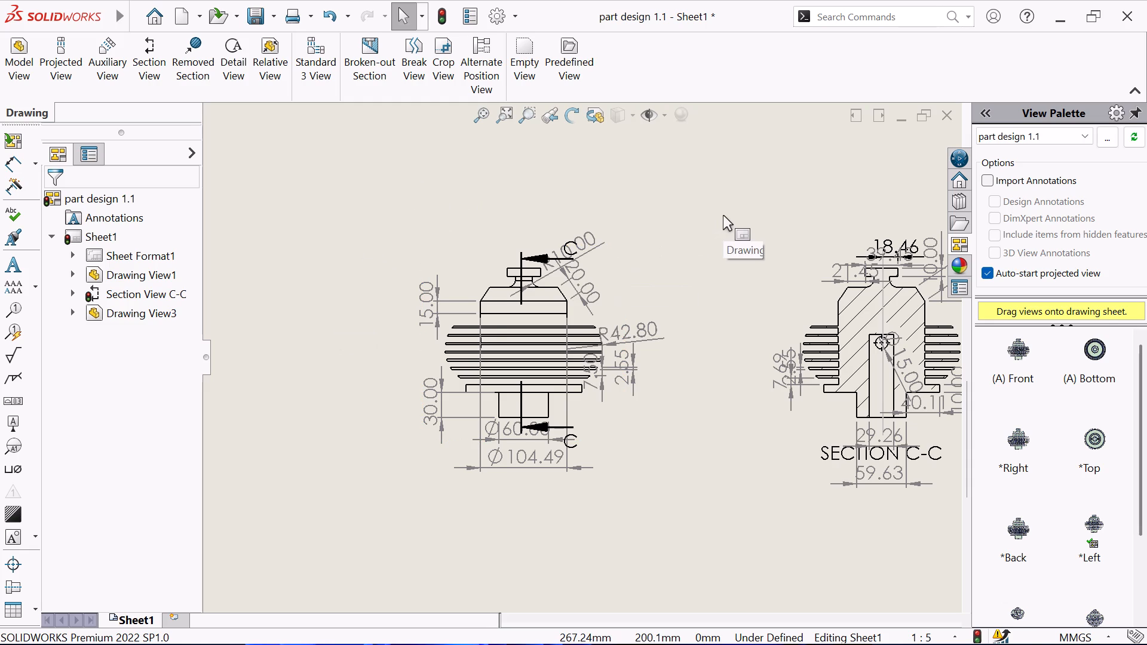
Examine the whole sheet layout and the dimensions already placed on the front view for anything missing.
scroll(723, 215, up, 2)
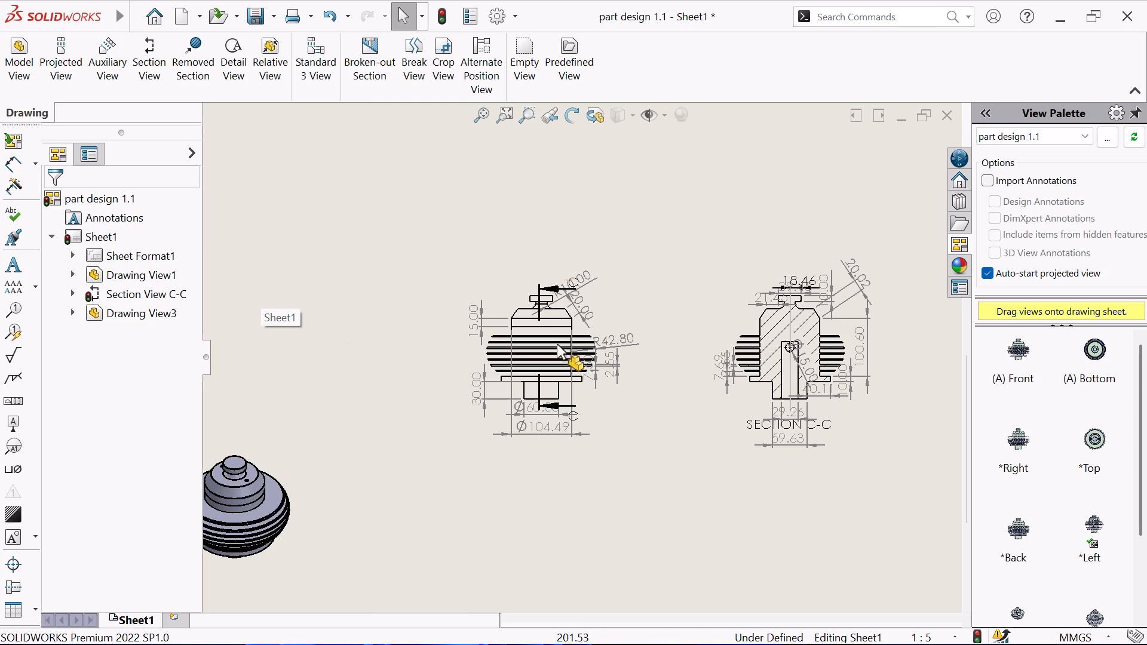
scroll(565, 340, up, 1)
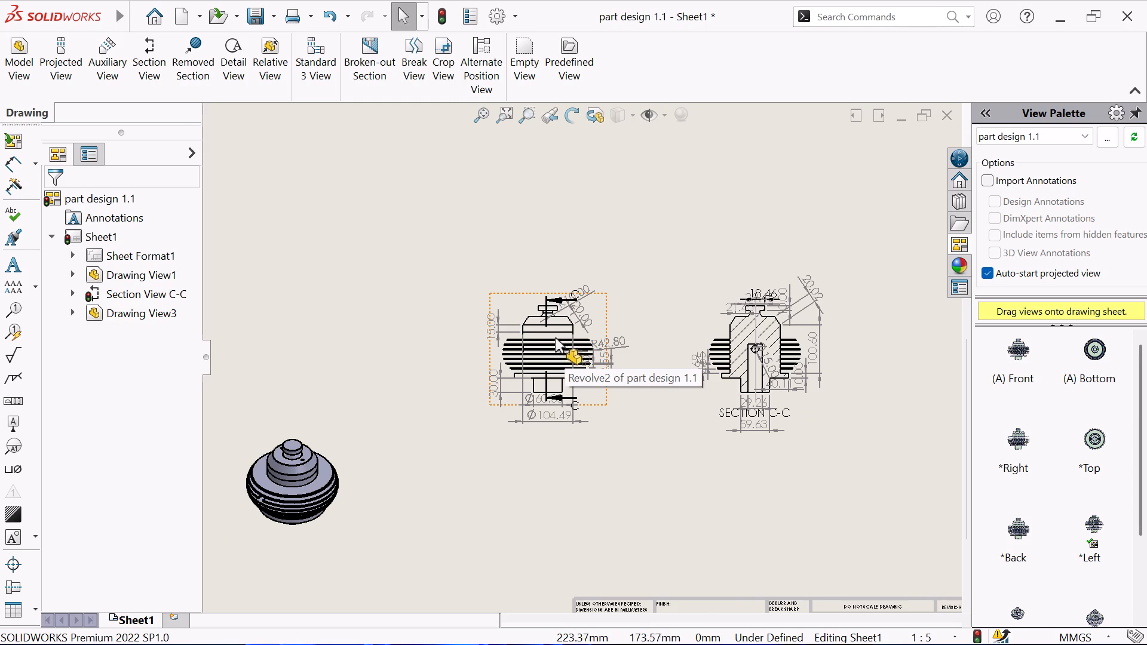
scroll(541, 327, up, 1)
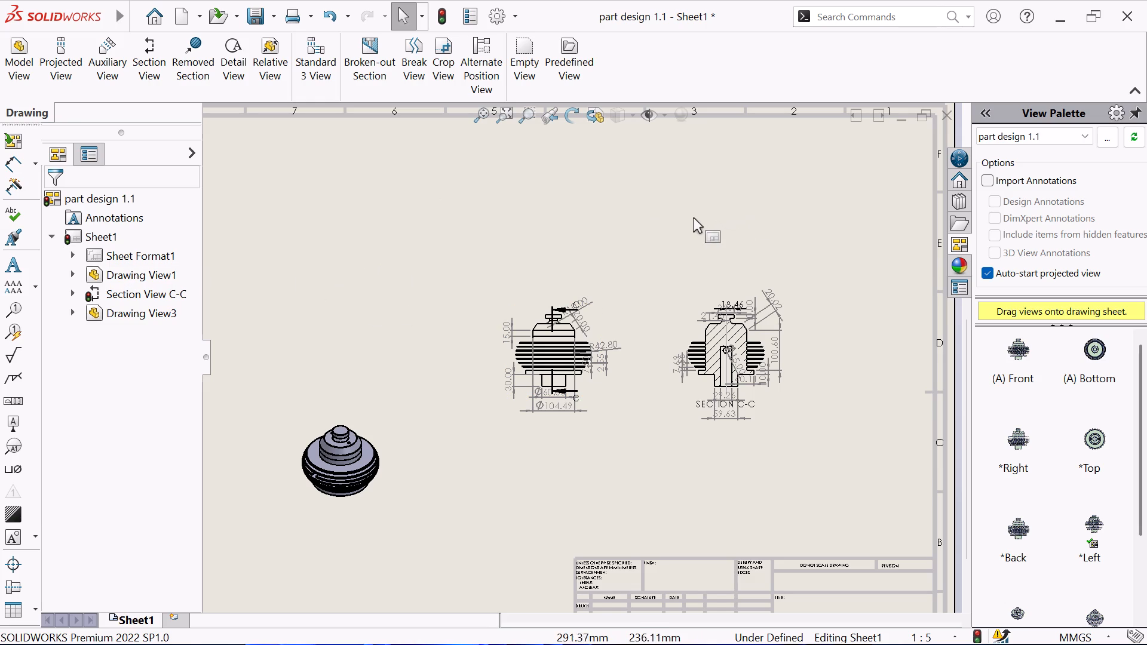
scroll(707, 294, up, 2)
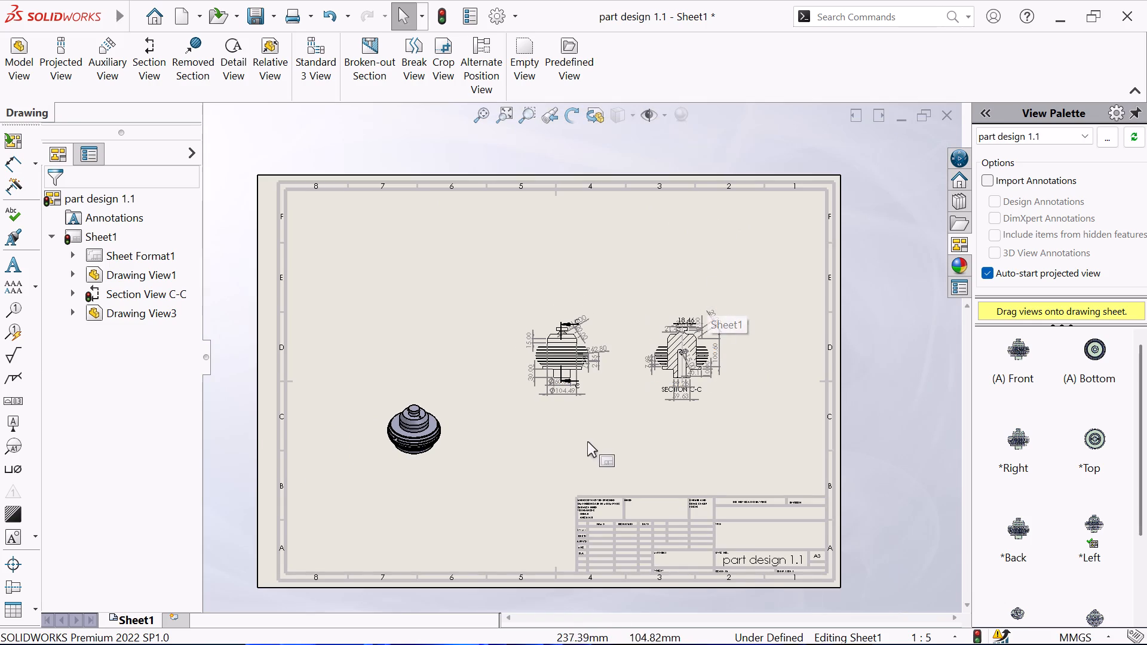
scroll(567, 431, down, 5)
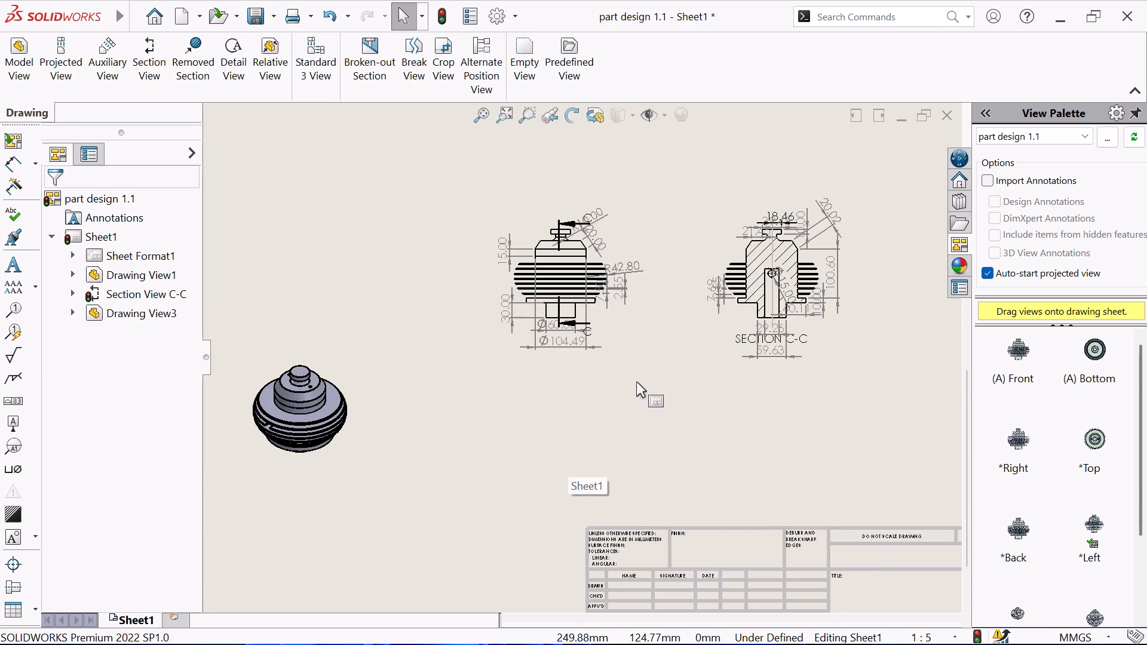
scroll(636, 382, down, 2)
scroll(619, 270, down, 2)
scroll(535, 262, down, 3)
scroll(577, 294, down, 2)
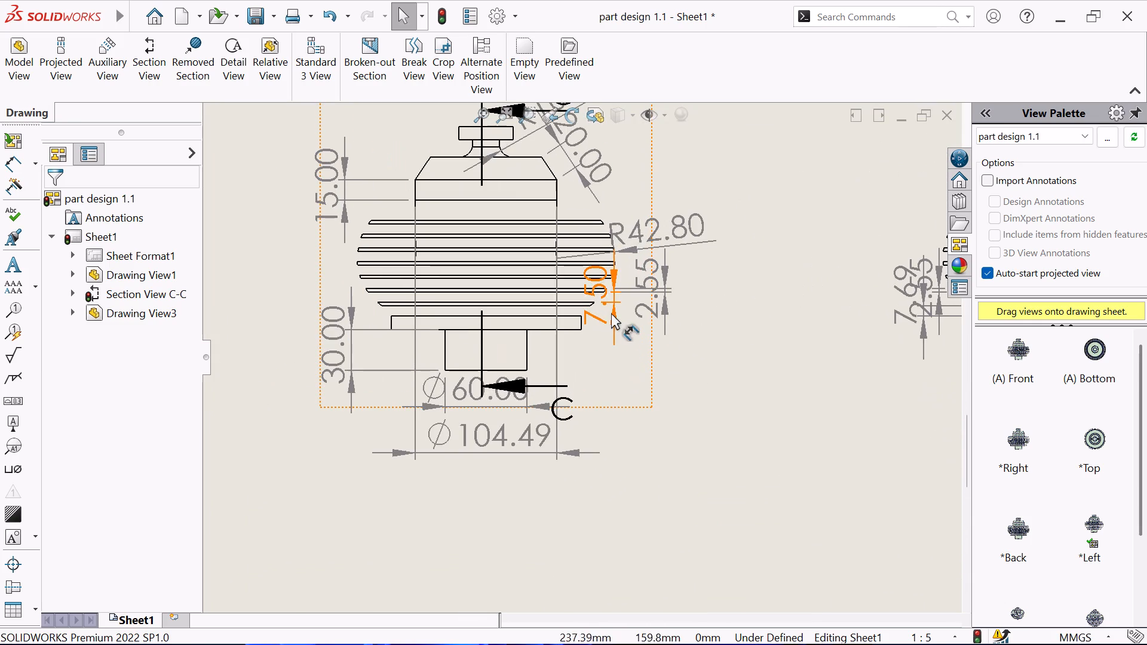
scroll(608, 315, up, 3)
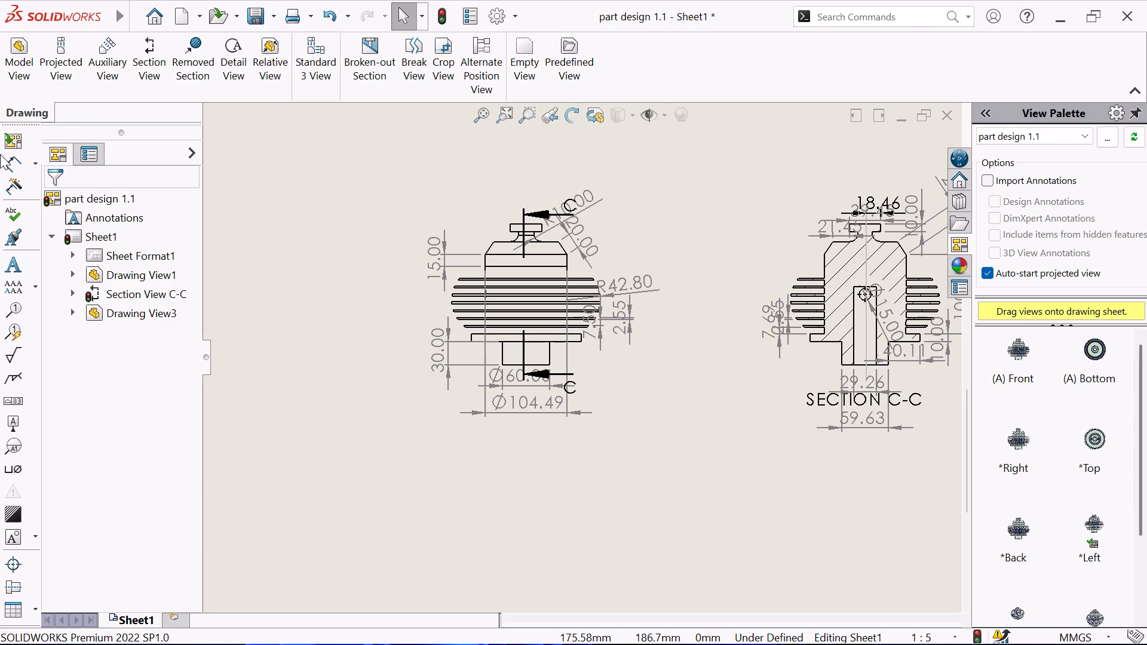
Dimension the part's overall height in the front view, from the top cap edge to the base's bottom corner, placed on the left.
click(8, 168)
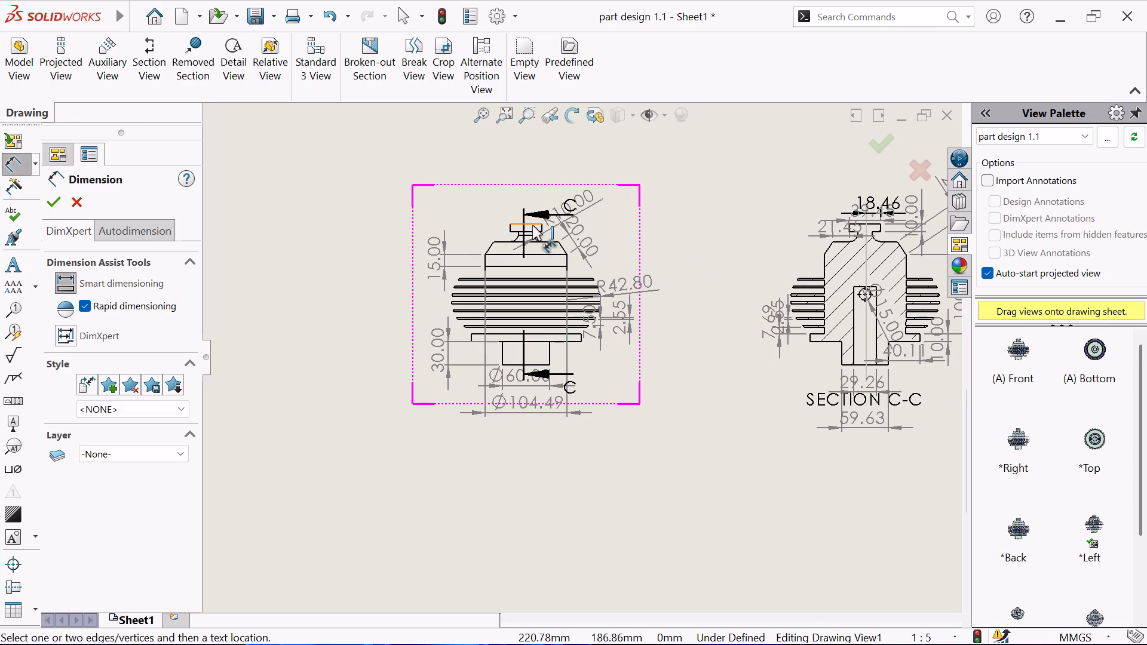
click(532, 225)
scroll(576, 398, down, 2)
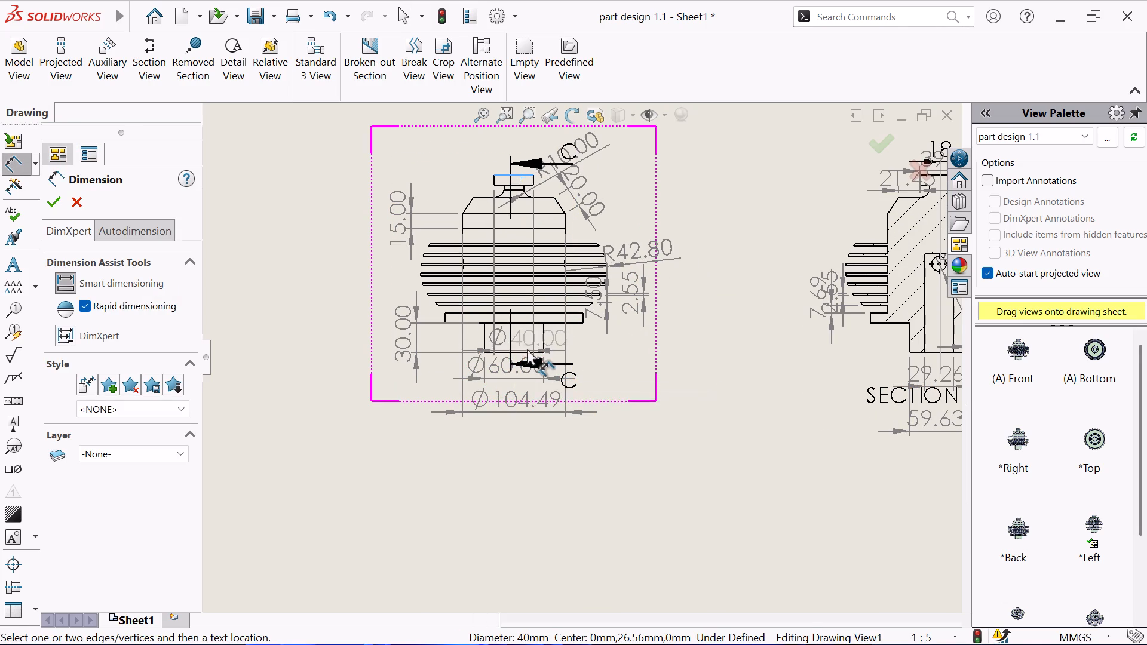
scroll(529, 348, down, 4)
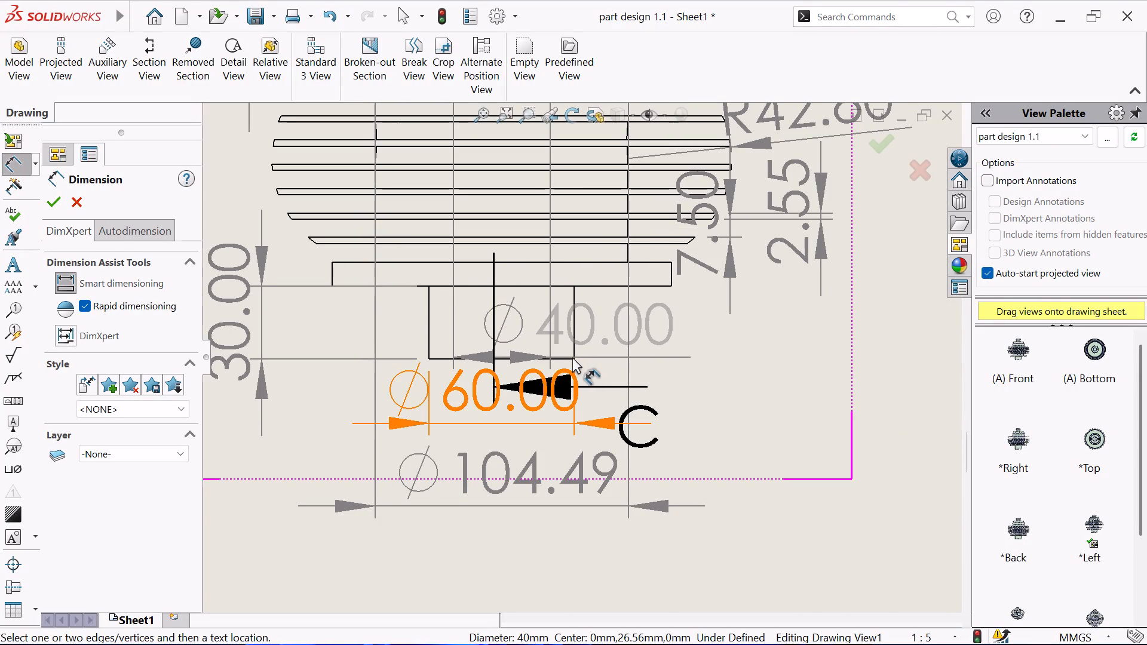
click(575, 358)
scroll(587, 228, up, 3)
click(290, 253)
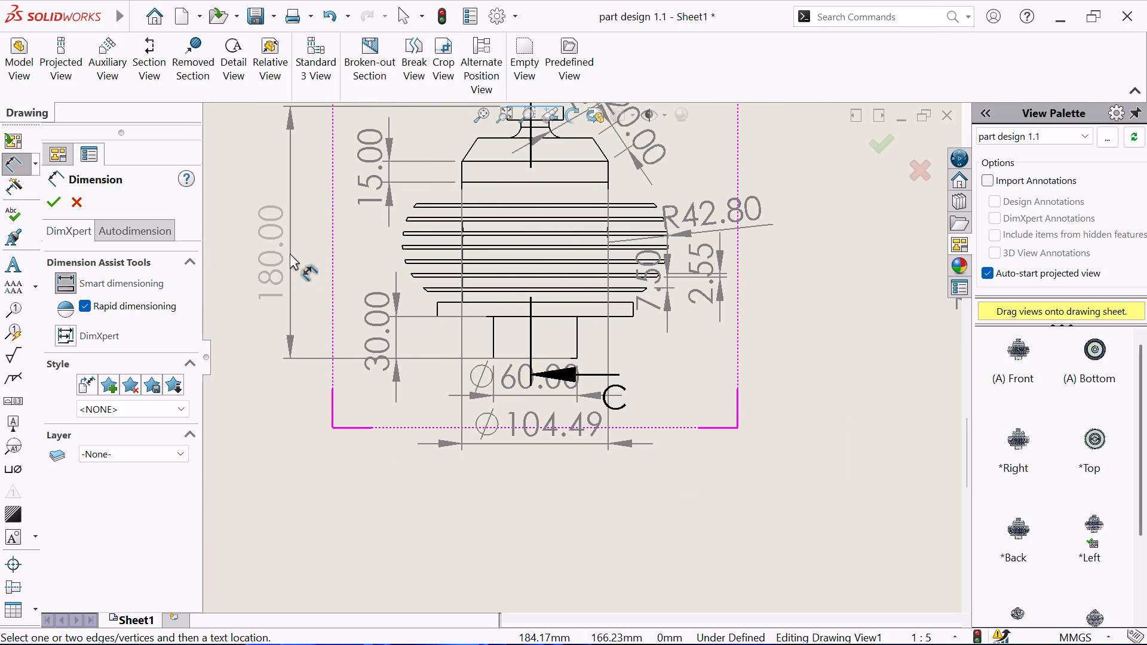
click(51, 207)
Set the display style of Section View C-C to Hidden Lines Visible.
scroll(585, 315, up, 4)
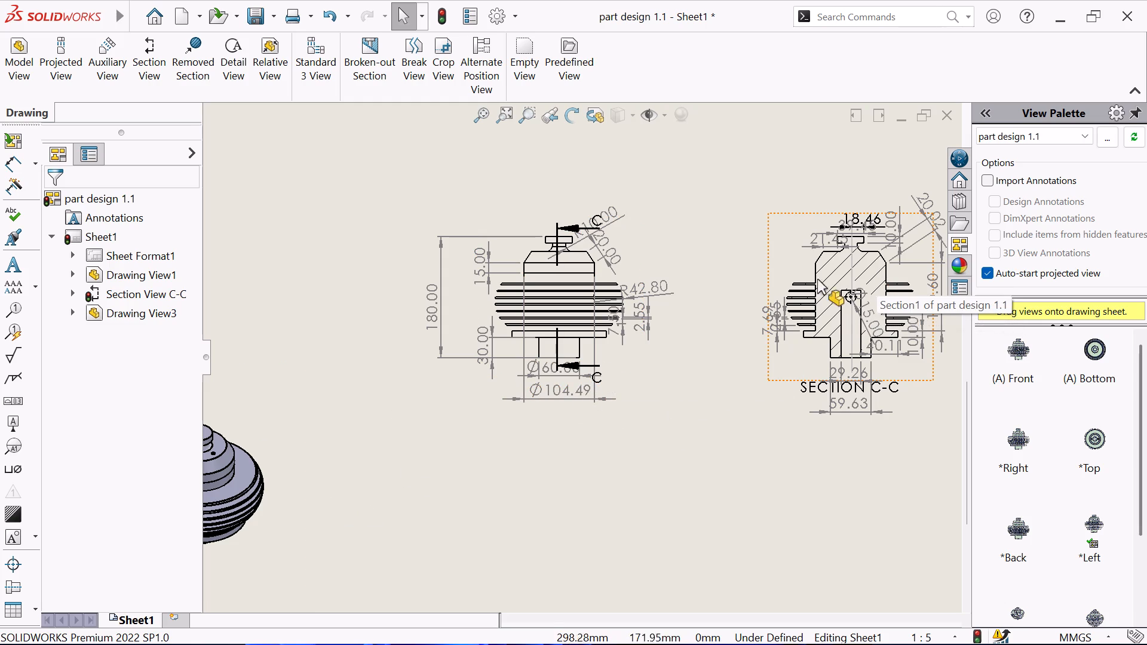
right_click(716, 225)
click(681, 152)
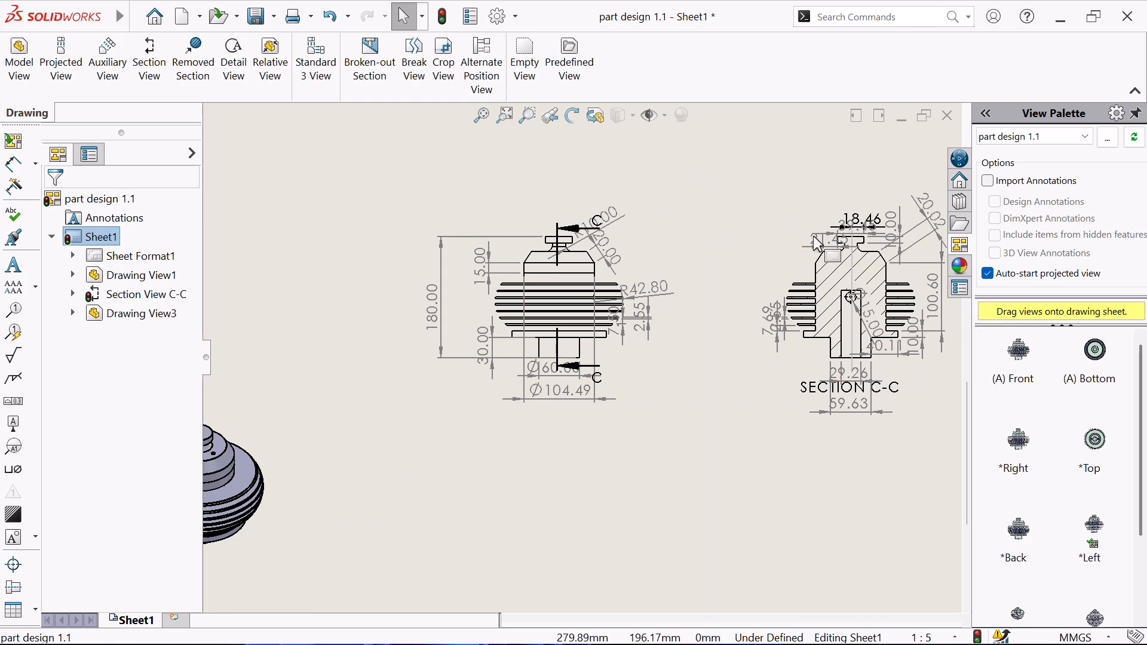
click(787, 248)
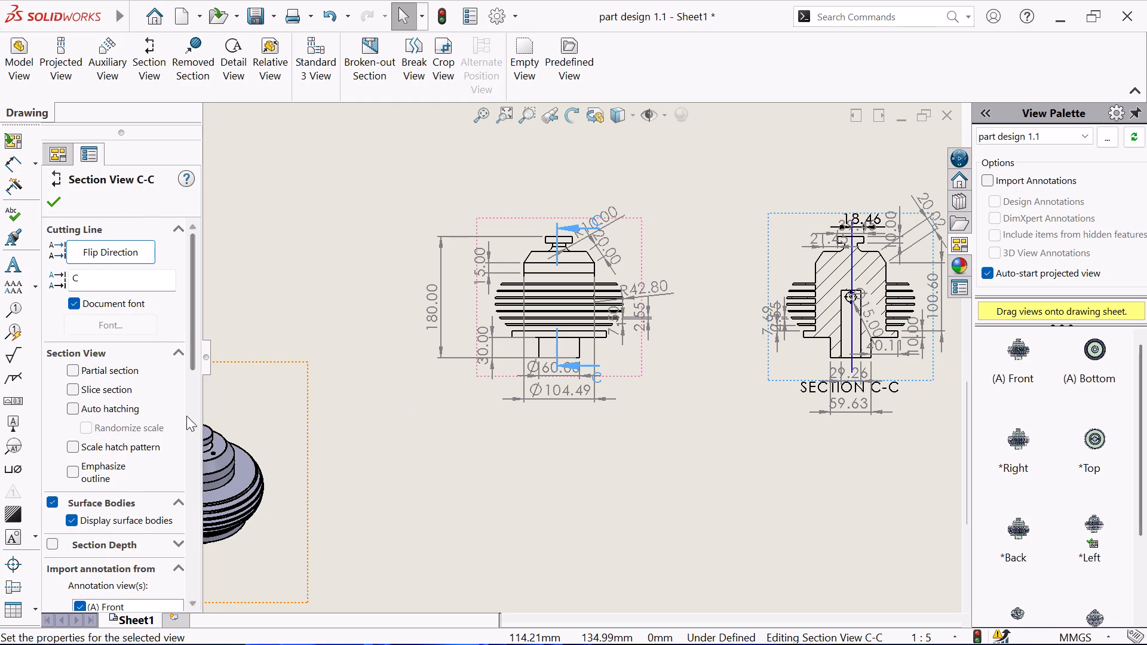
scroll(179, 415, down, 3)
scroll(94, 507, down, 4)
click(101, 584)
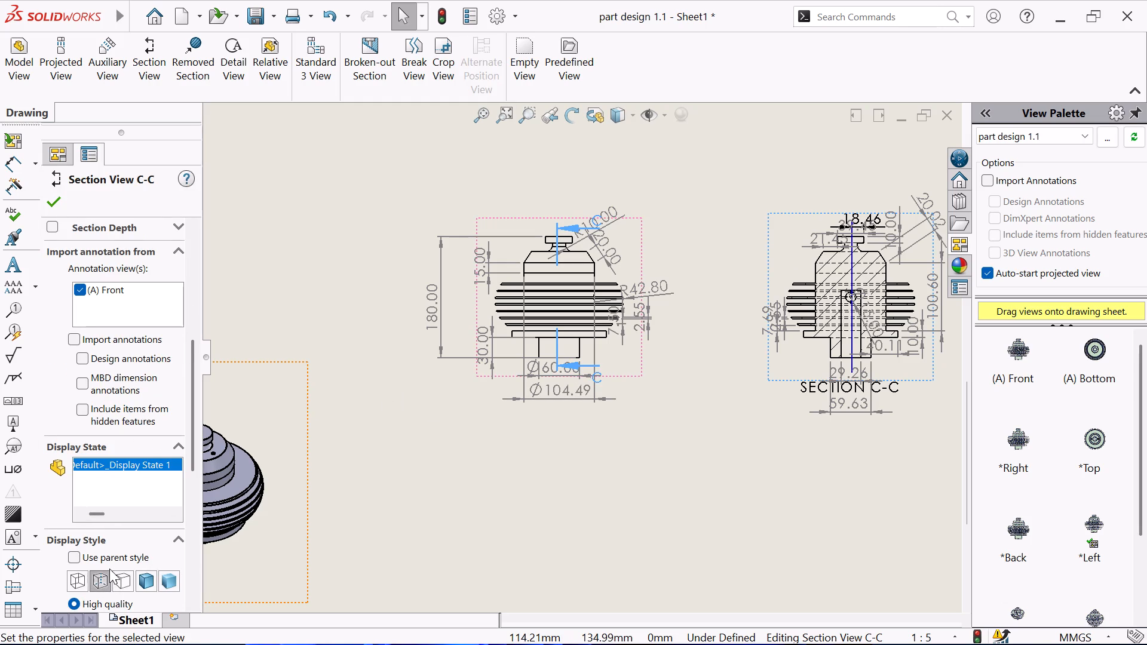
click(51, 191)
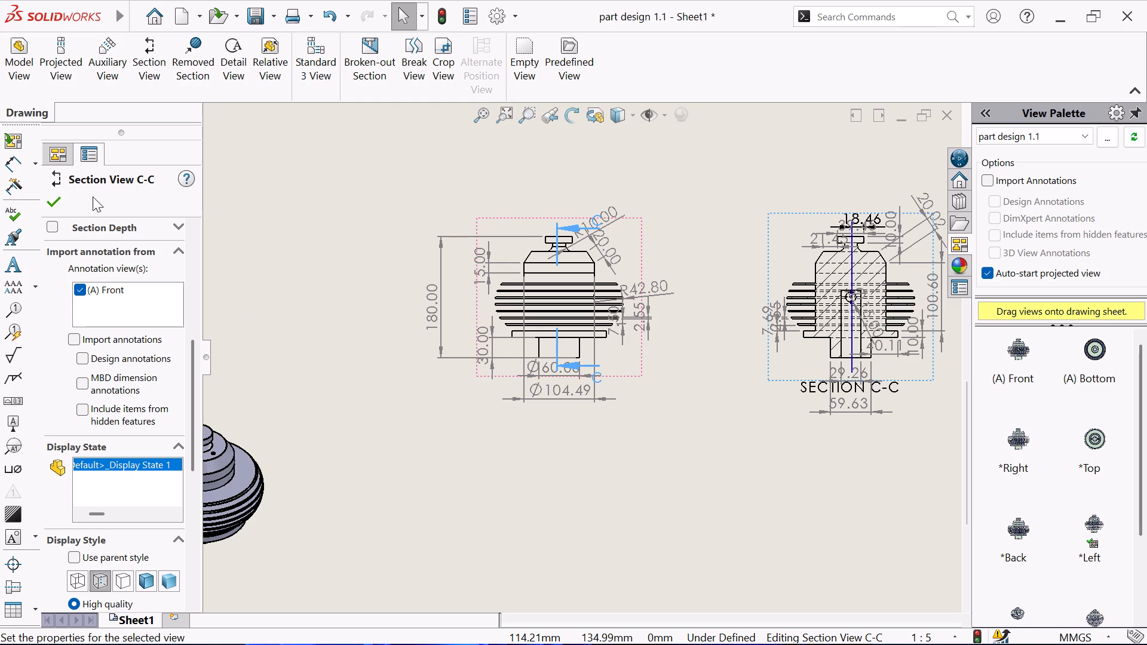
click(52, 198)
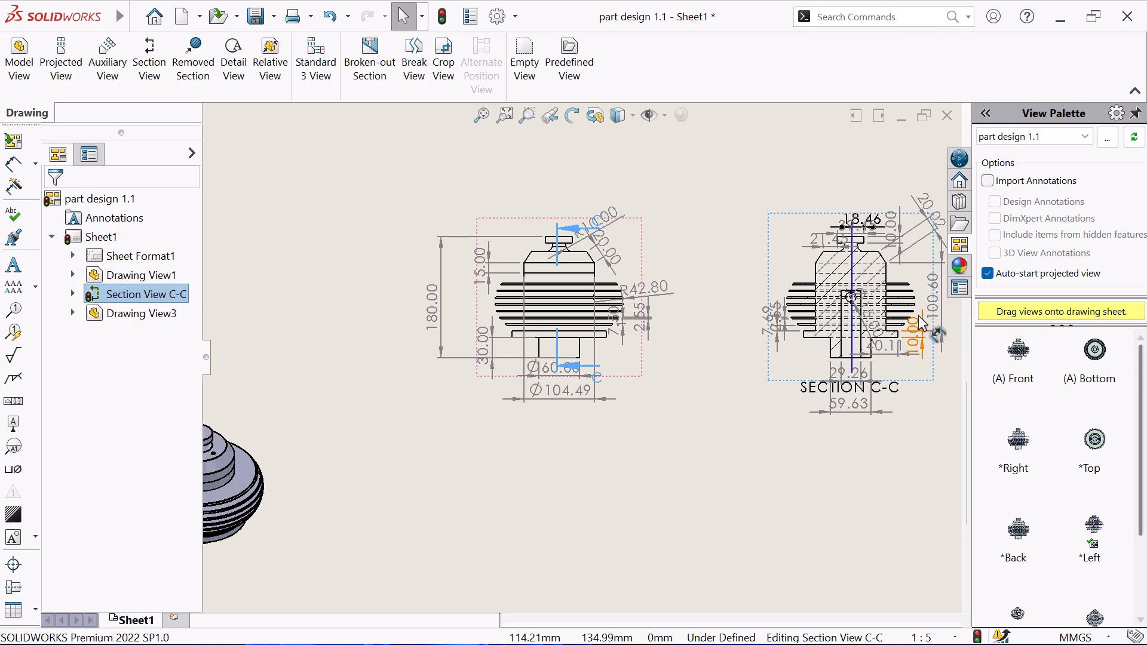
Set the front view's (Drawing View1) display style to Hidden Lines Visible and check its internal edges.
scroll(918, 313, down, 2)
scroll(650, 275, up, 1)
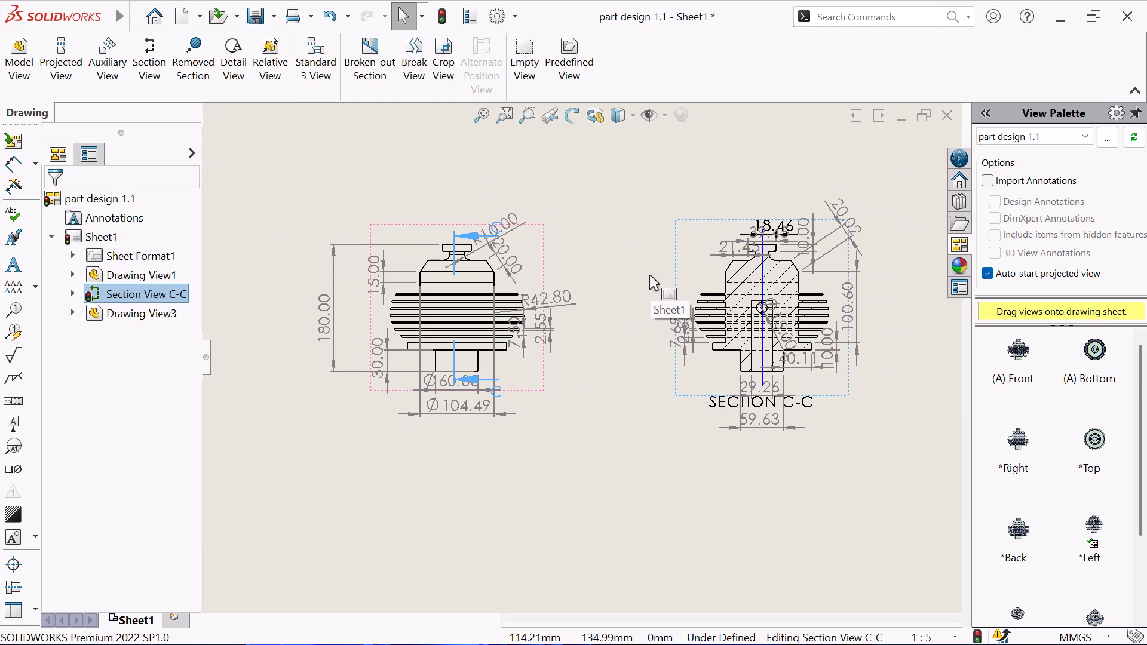
click(528, 257)
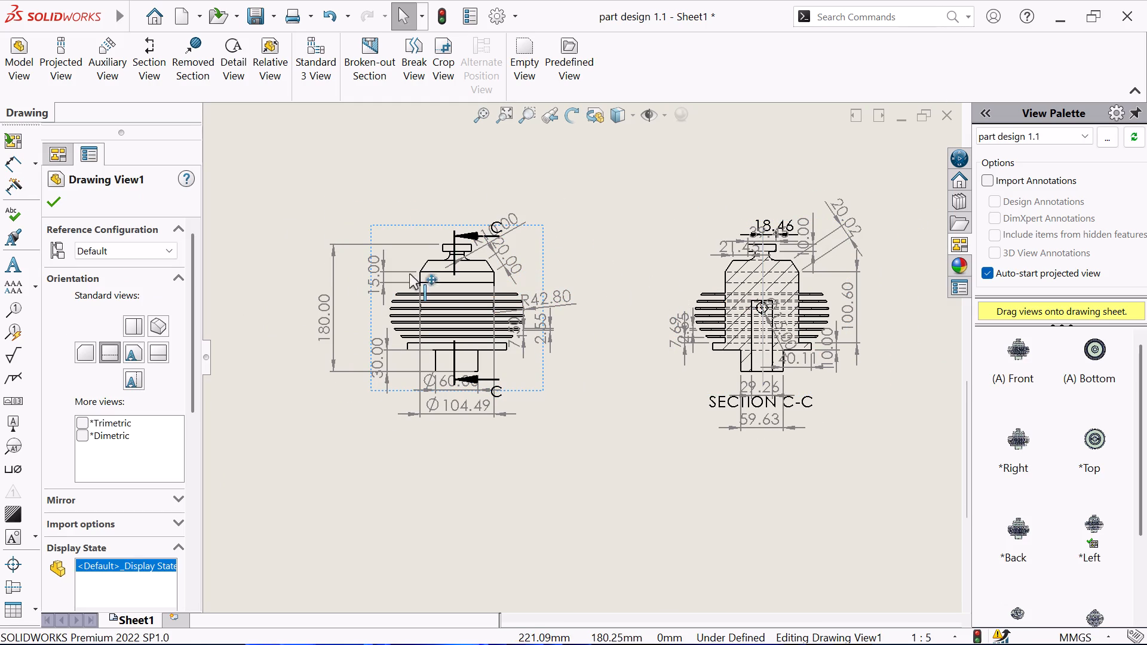
scroll(21, 428, down, 4)
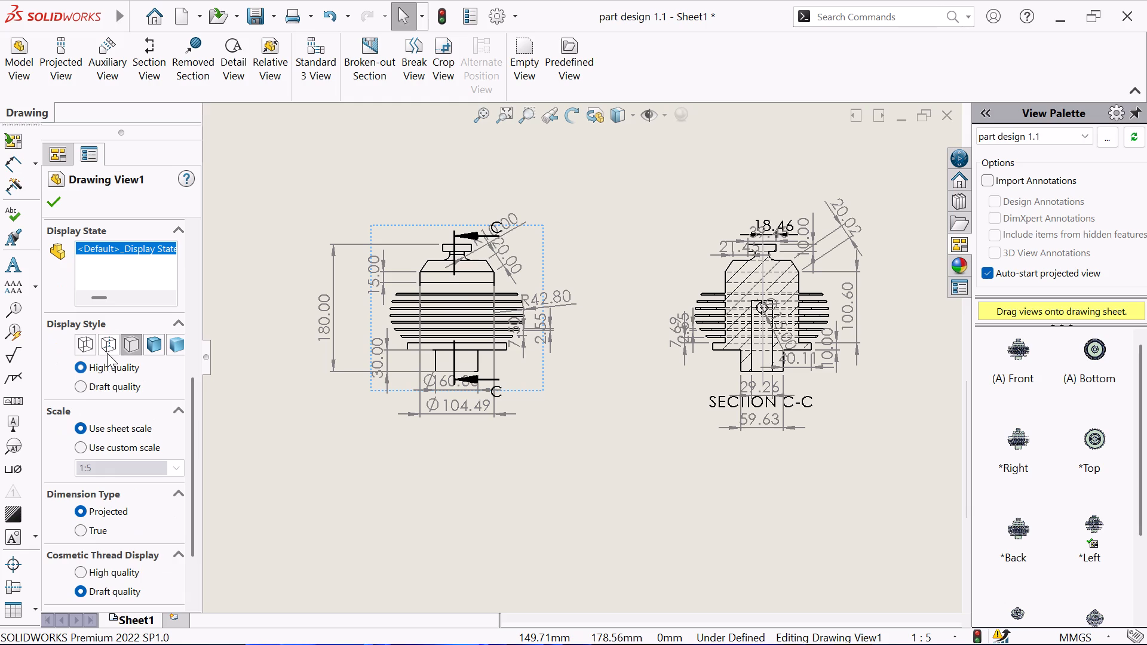
click(106, 346)
scroll(484, 271, down, 3)
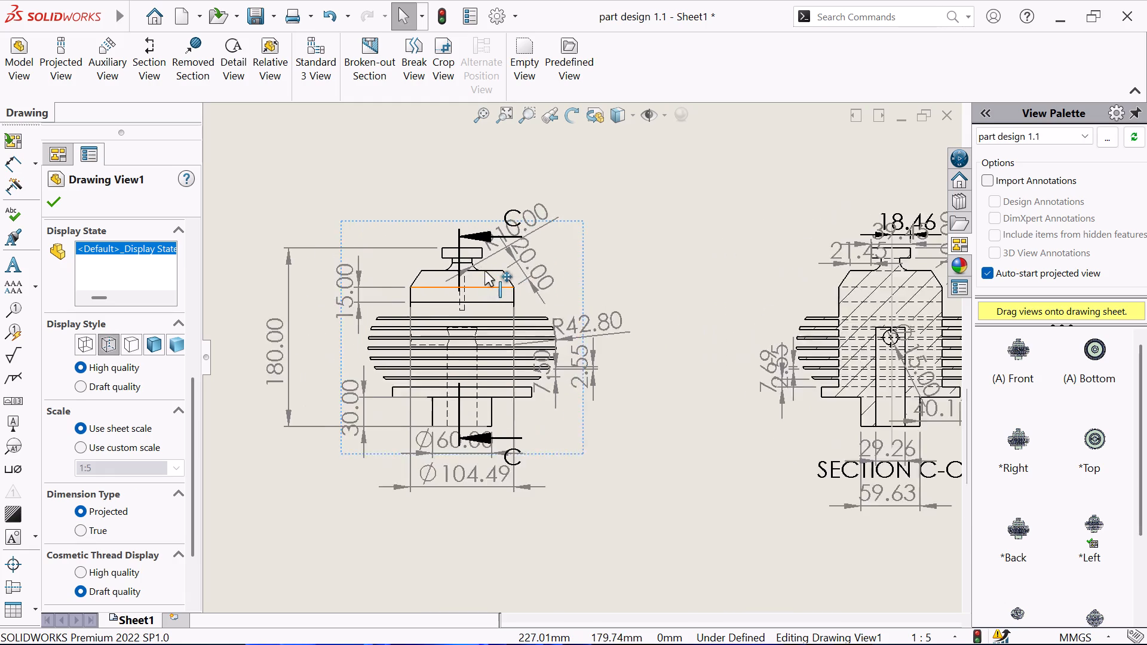
scroll(484, 271, down, 1)
scroll(537, 286, down, 2)
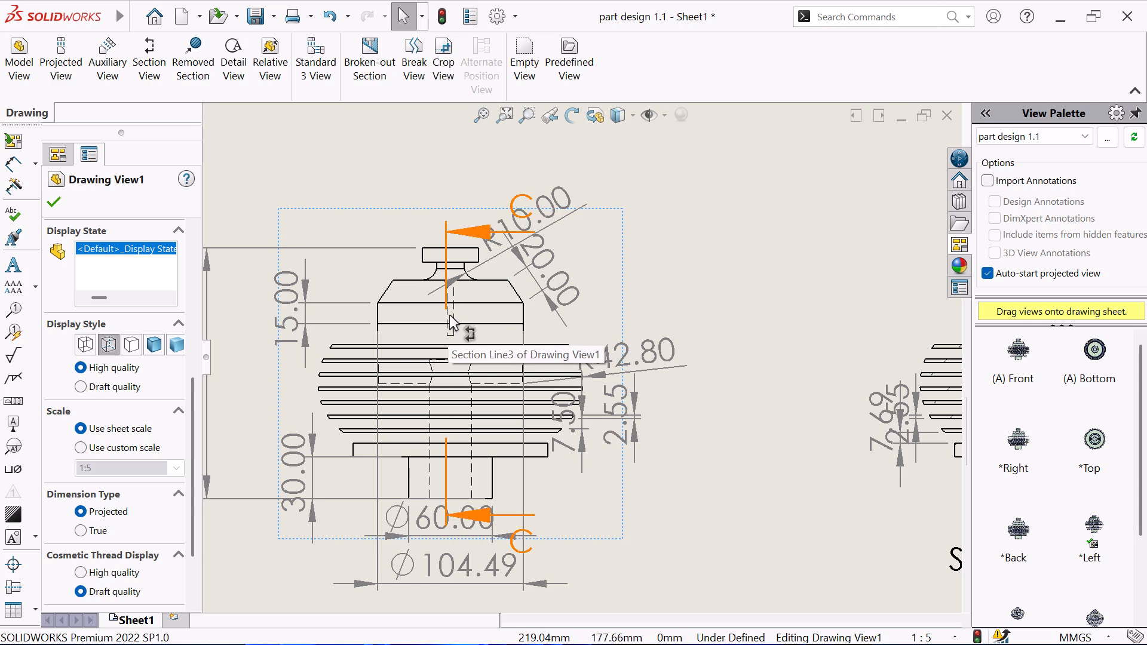
scroll(455, 305, up, 2)
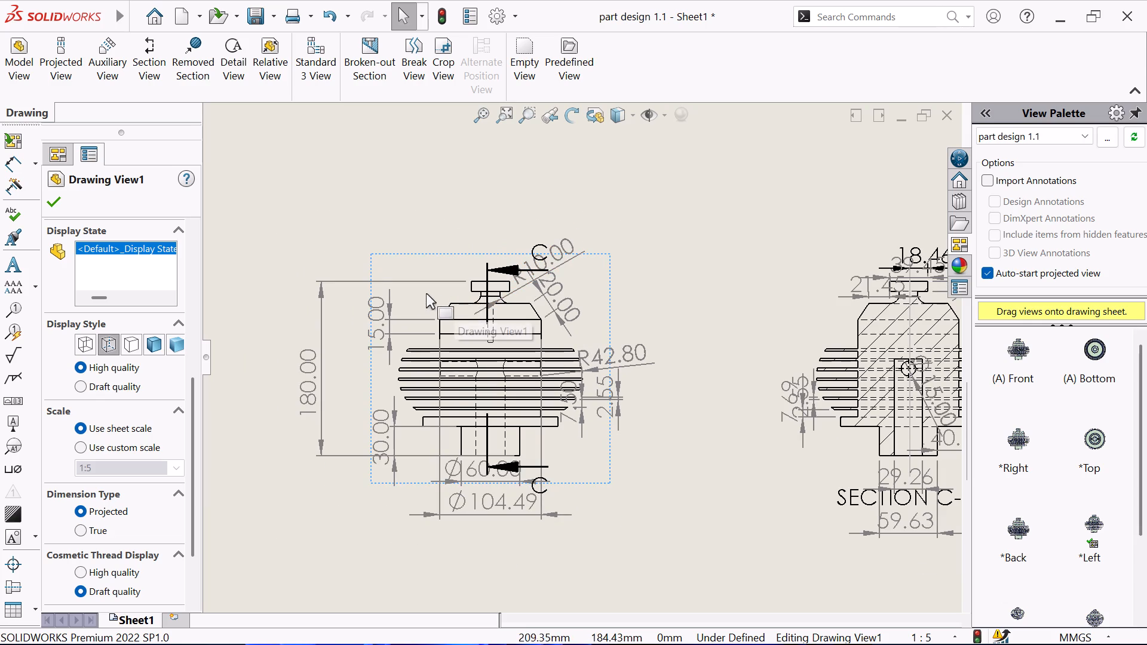
scroll(465, 260, down, 3)
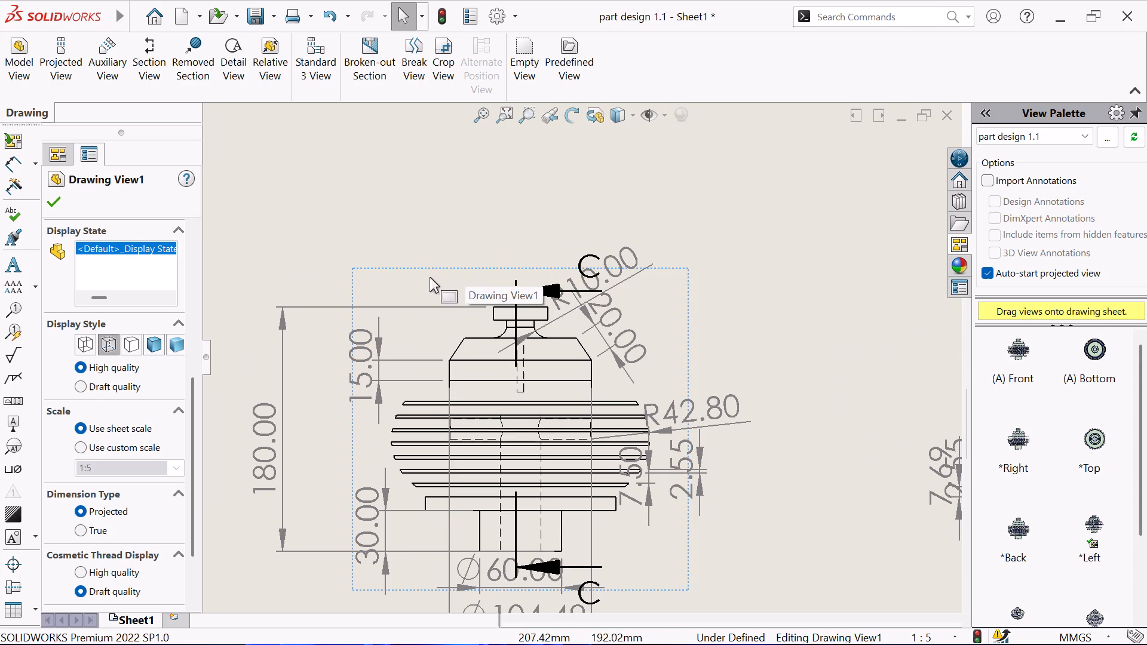
click(56, 201)
Save the drawing as "part design 1.1 draftting" in the SOLIDWORKS Drawing format.
scroll(601, 217, up, 4)
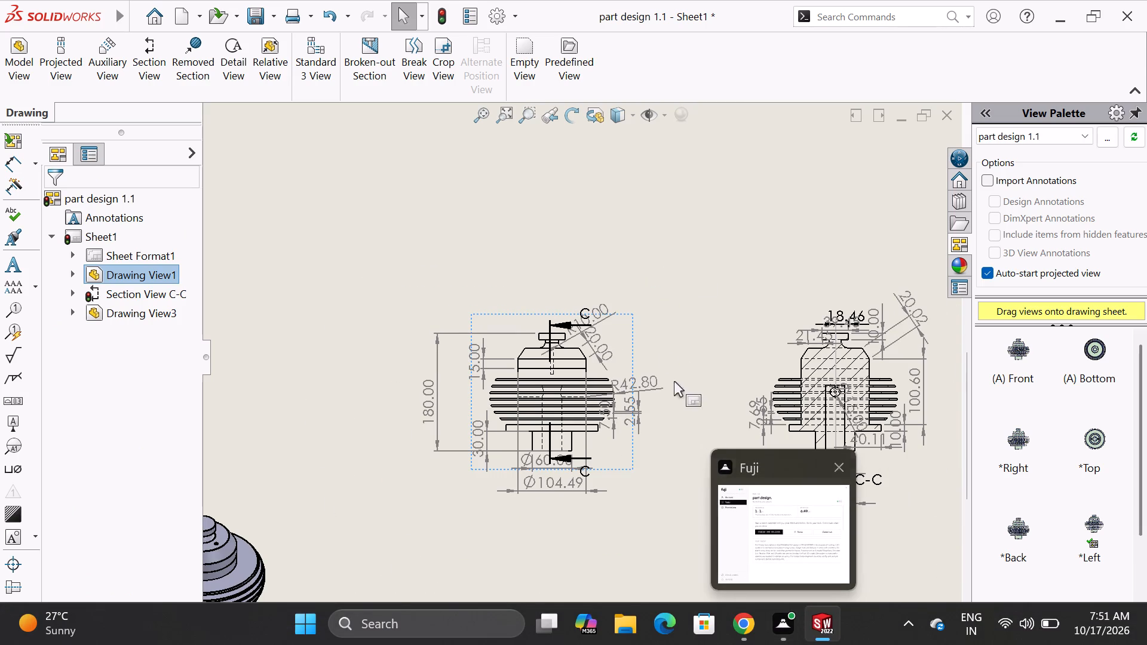
key(ctrl+s)
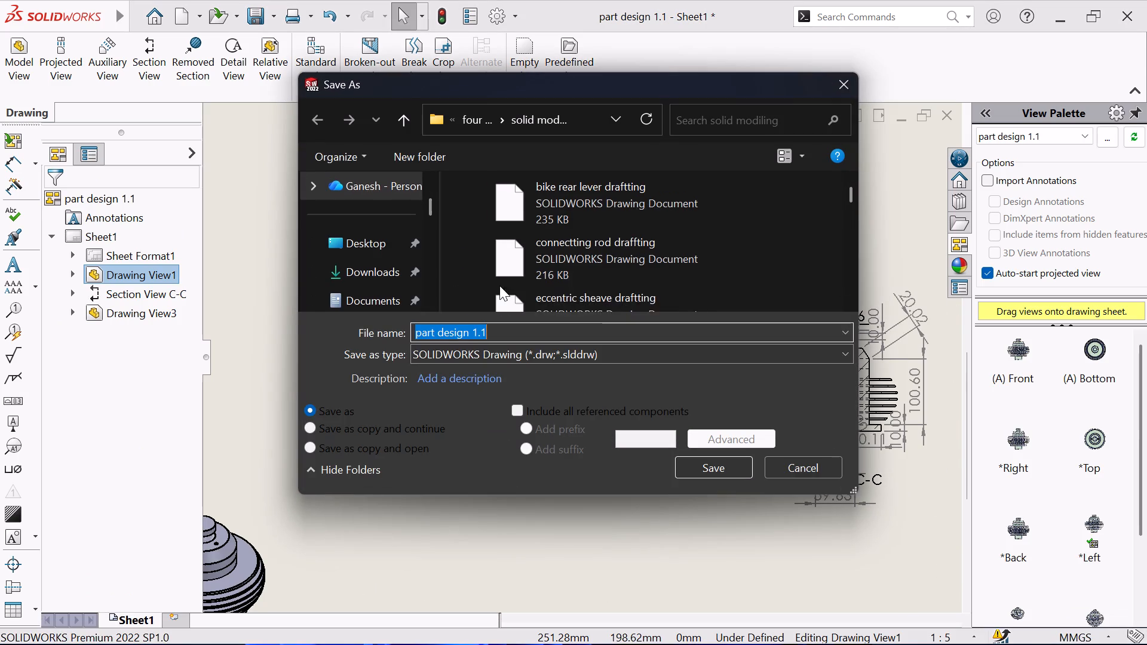
click(537, 336)
key(space)
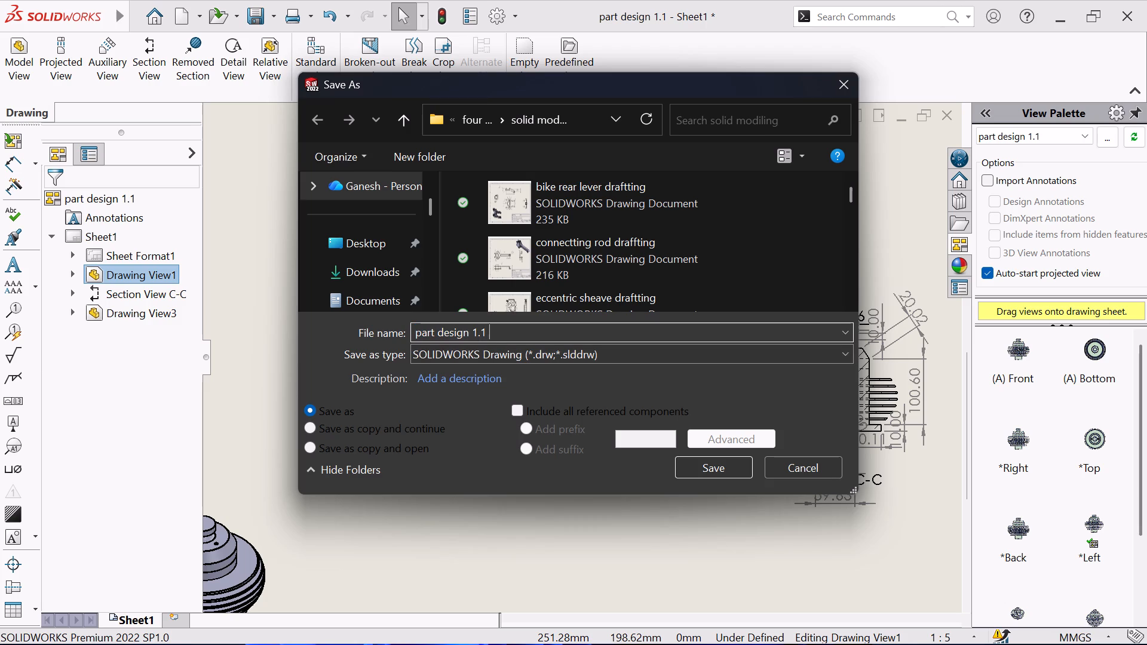
text(dra)
text(ftt)
key(i)
text(nf)
key(BackSpace)
key(g)
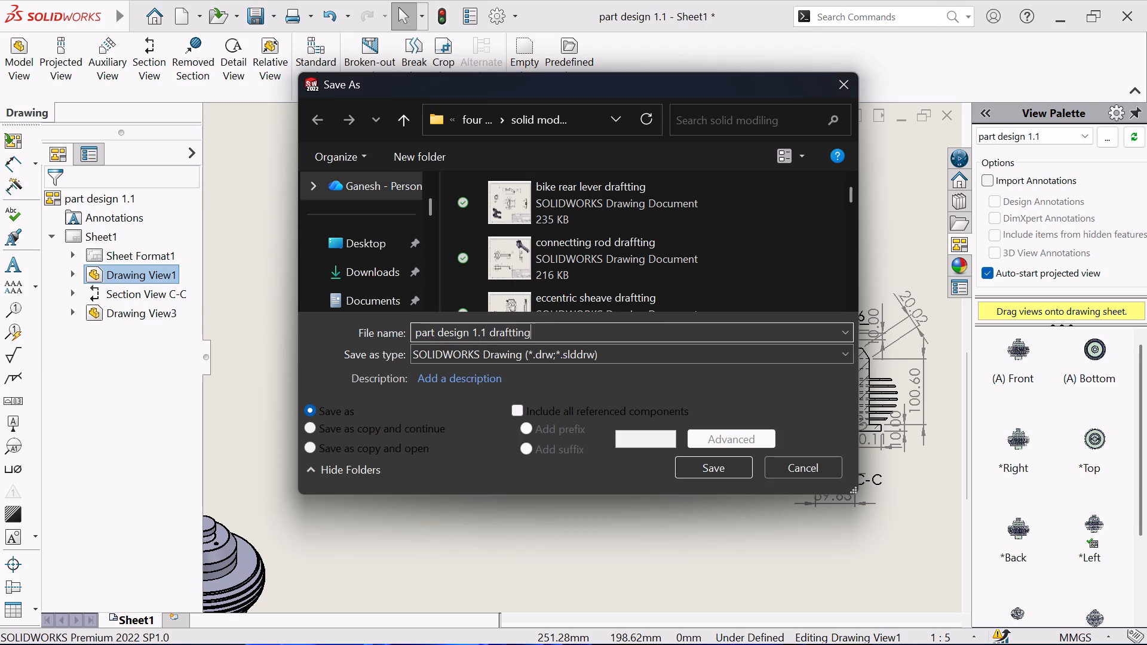
key(Return)
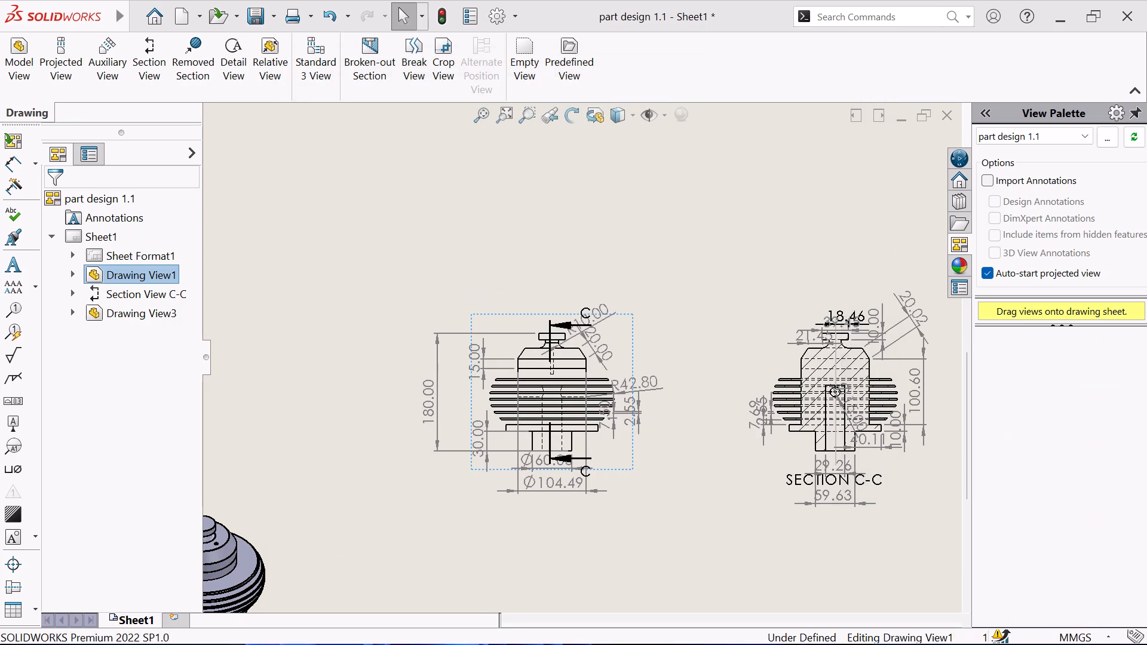